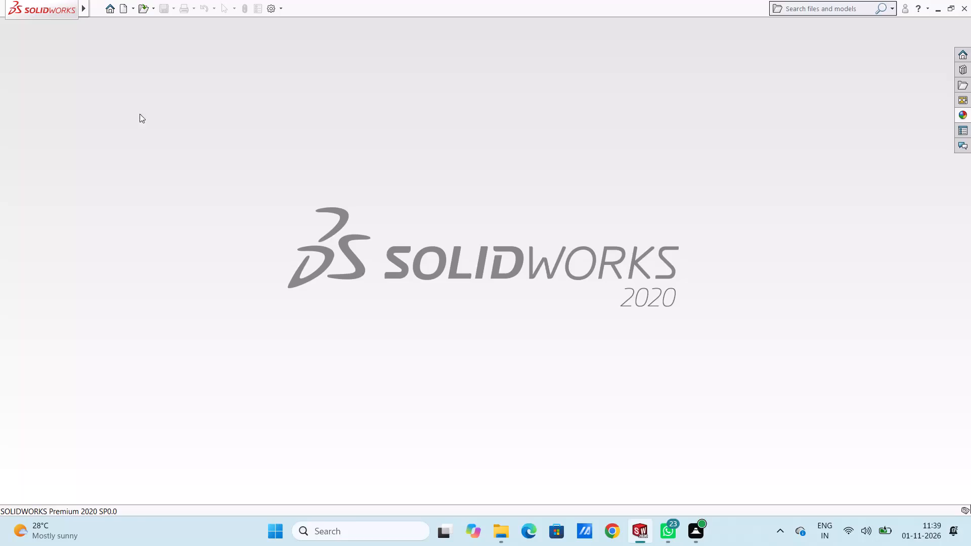
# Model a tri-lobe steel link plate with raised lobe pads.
# Create a new part document.
pyautogui.click(126, 12)
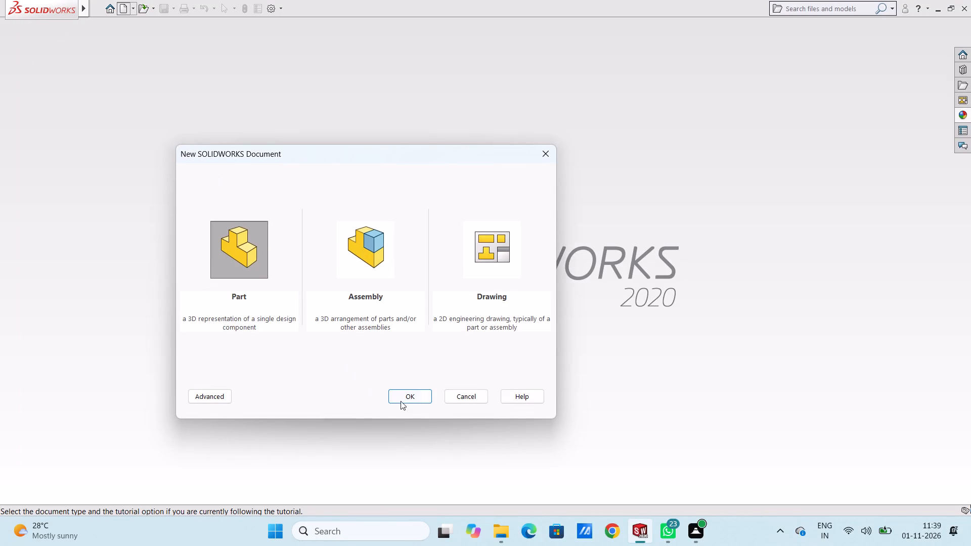
pyautogui.click(402, 399)
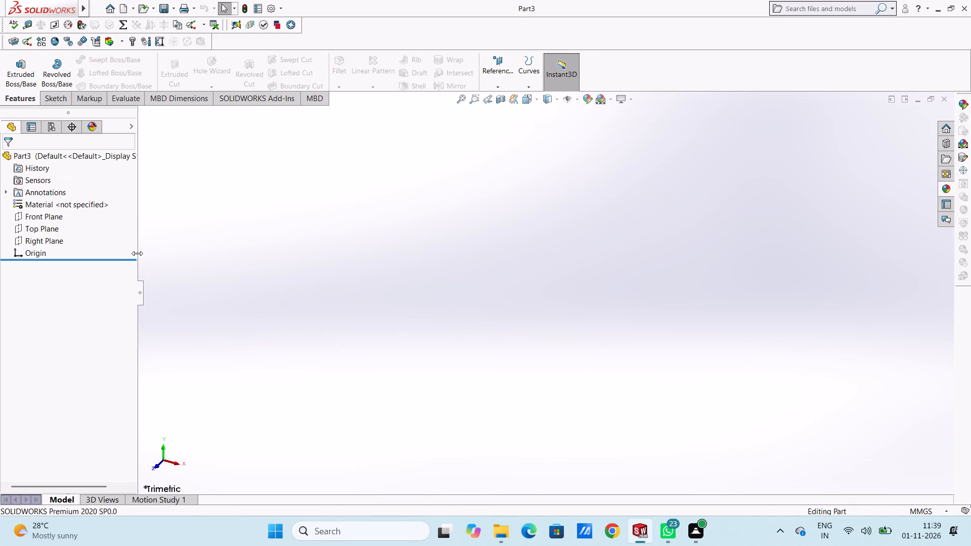
# Start a new sketch on the Front Plane.
pyautogui.click(54, 216)
pyautogui.click(66, 200)
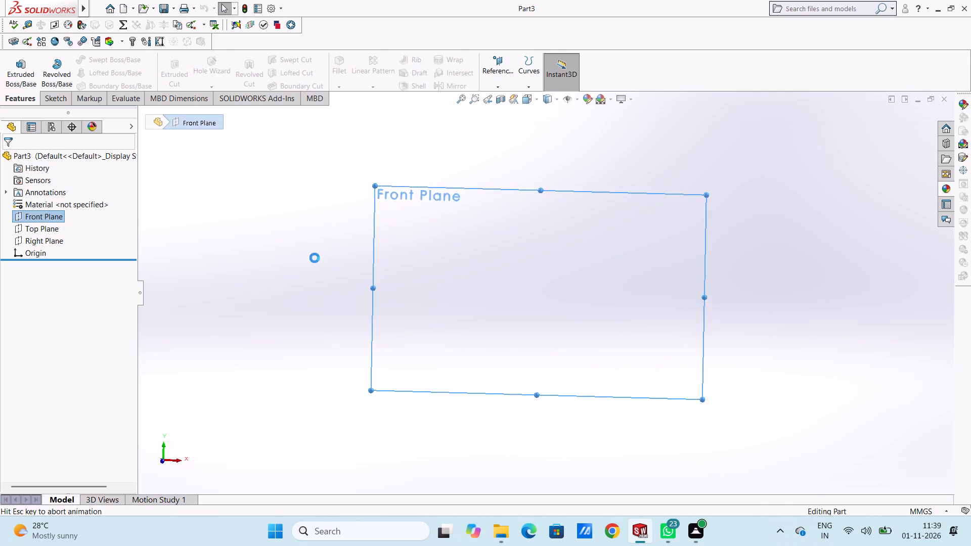
pyautogui.click(315, 258)
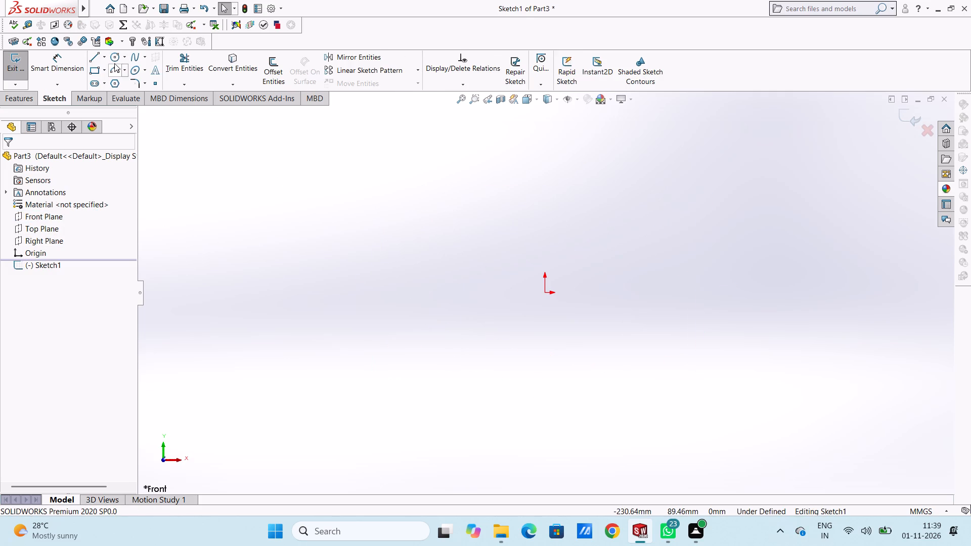
# Sketch a circle centred on the origin.
pyautogui.click(114, 58)
pyautogui.click(547, 292)
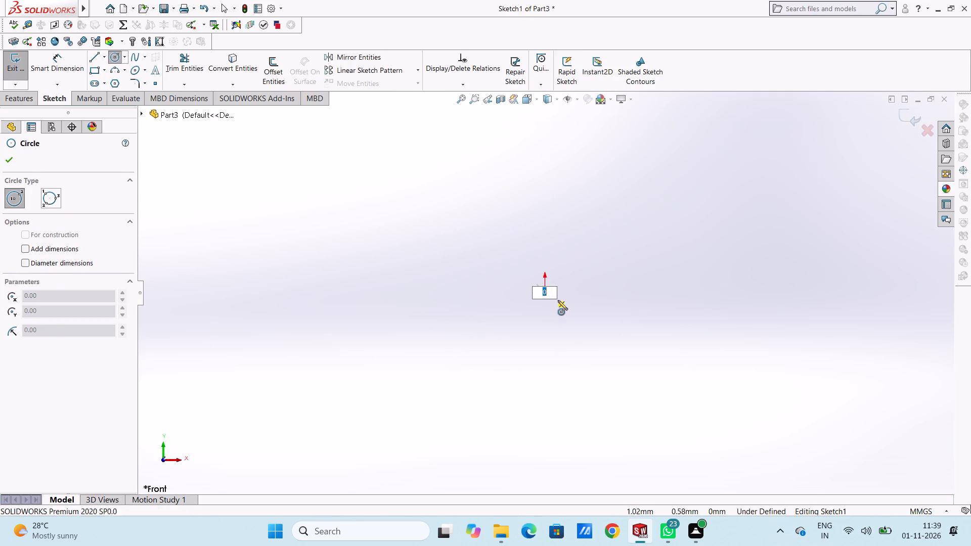
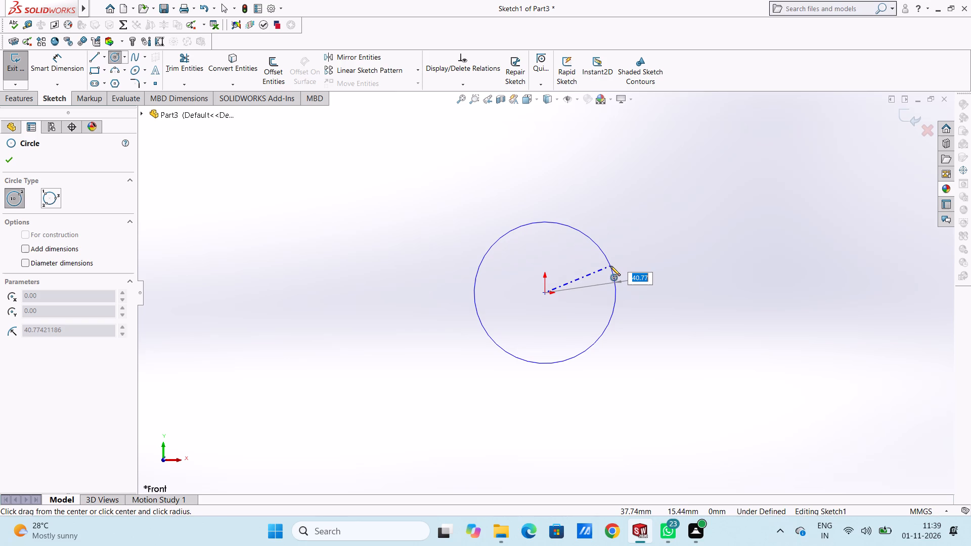
# Complete the origin-centred circle at a radius of about 45 mm and finish the Circle command.
pyautogui.click(617, 262)
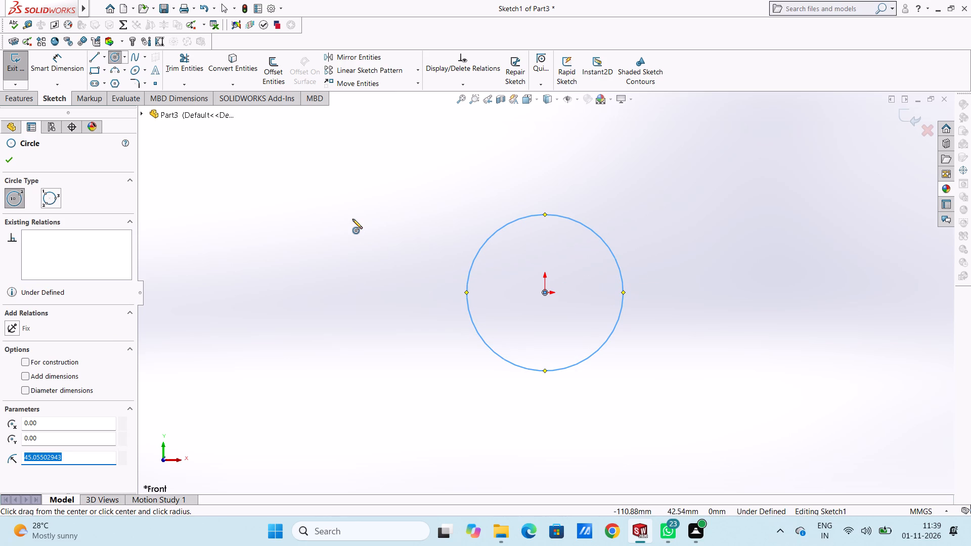
pyautogui.click(9, 159)
pyautogui.click(357, 258)
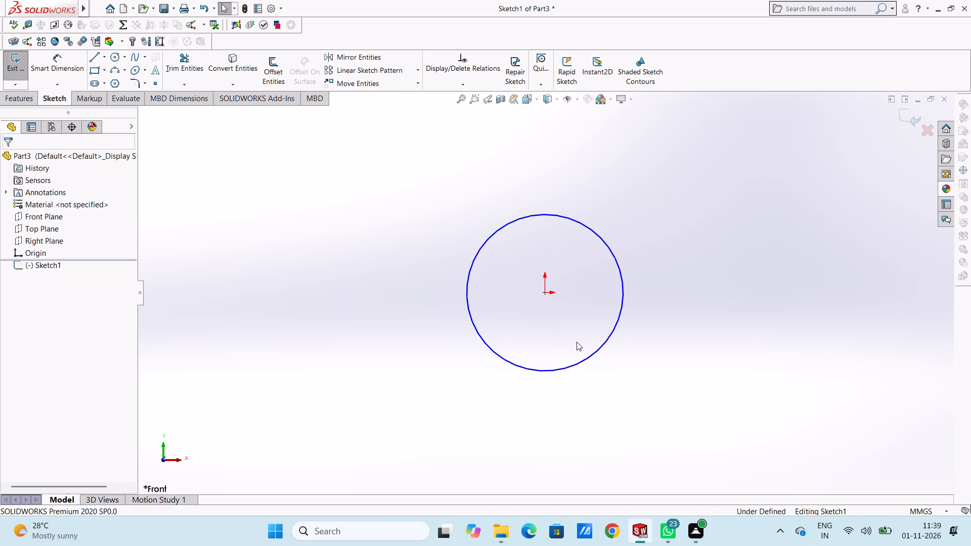
# Dimension the origin-centred circle's diameter as 58 mm.
pyautogui.scroll(3, 577, 342)
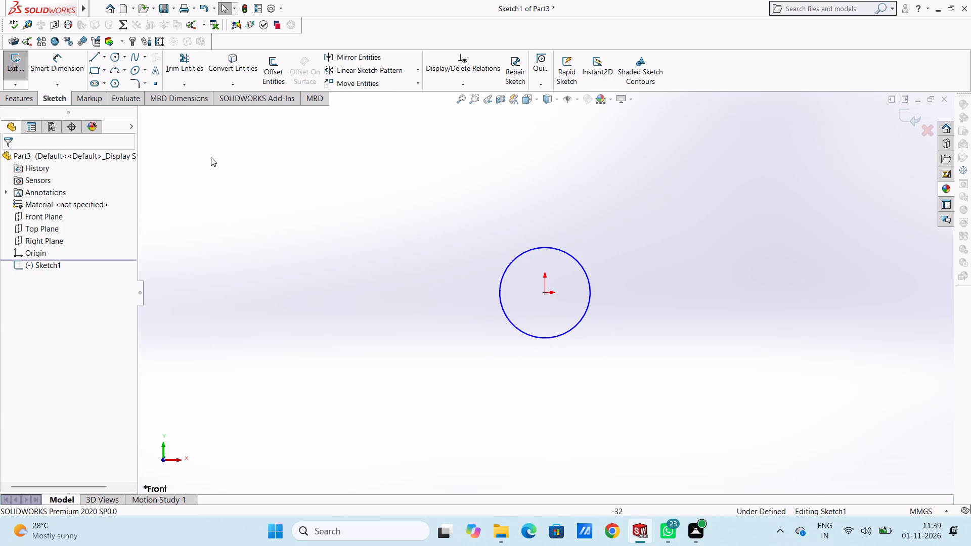
pyautogui.click(63, 61)
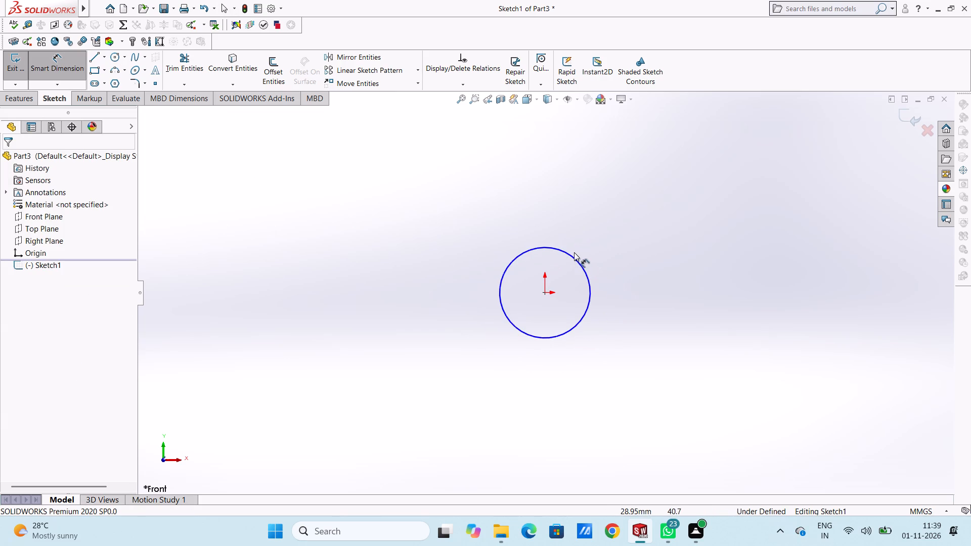
pyautogui.click(573, 256)
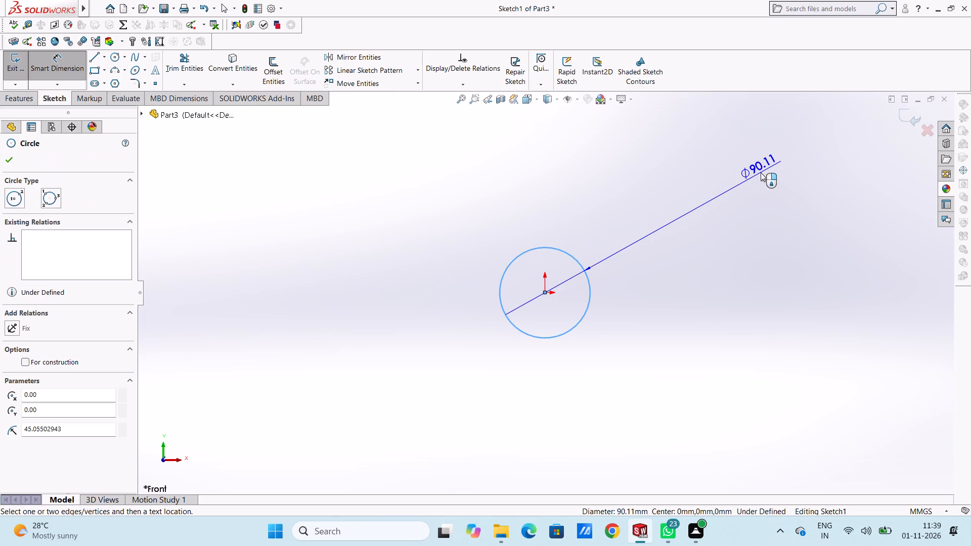
pyautogui.click(761, 172)
pyautogui.write('58')
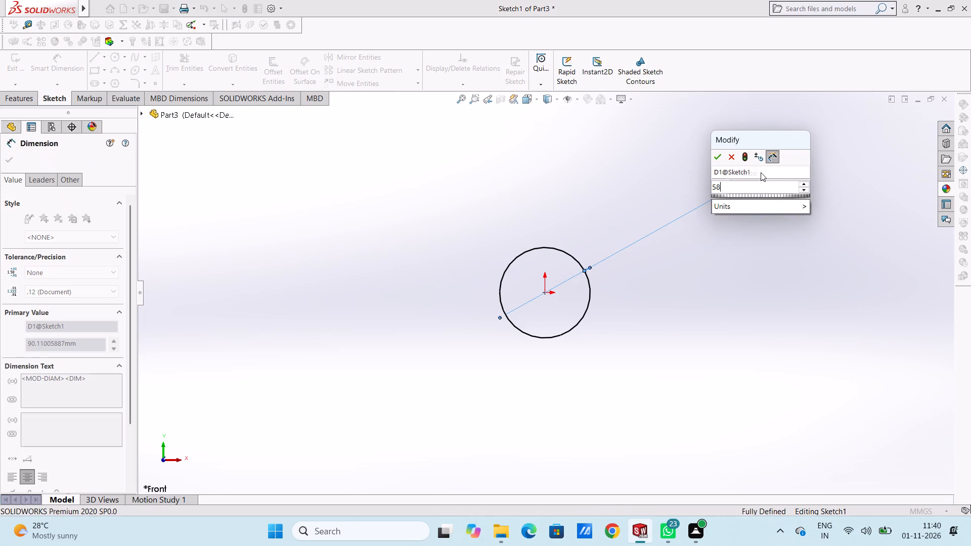
pyautogui.press('Return')
pyautogui.click(605, 199)
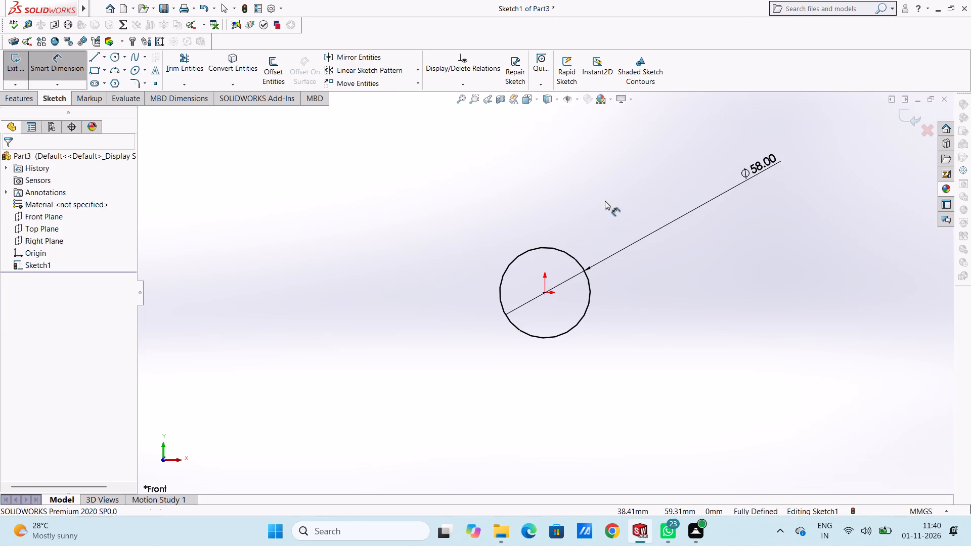
# Sketch a second circle of about 34 mm radius, centred about 84 mm directly below the origin.
pyautogui.scroll(-1, 581, 287)
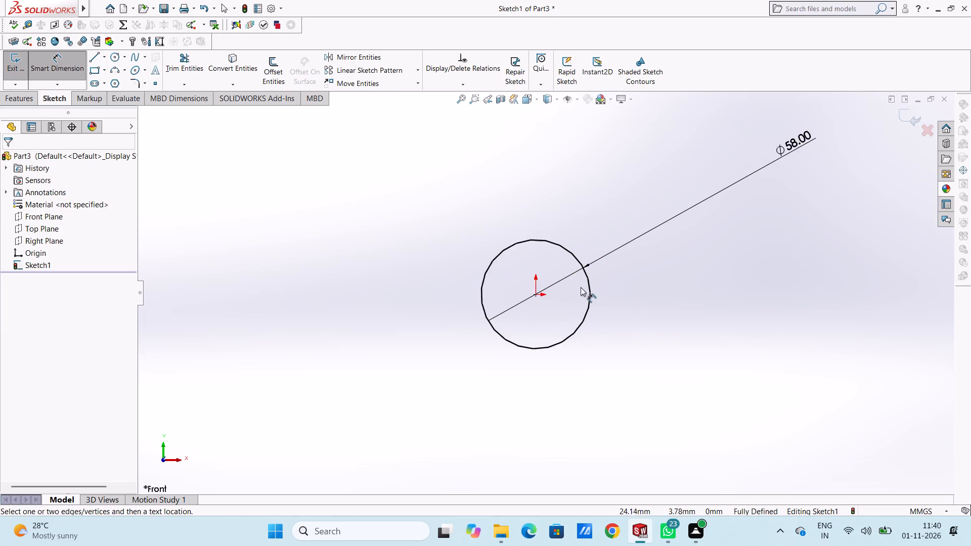
pyautogui.scroll(-1, 581, 287)
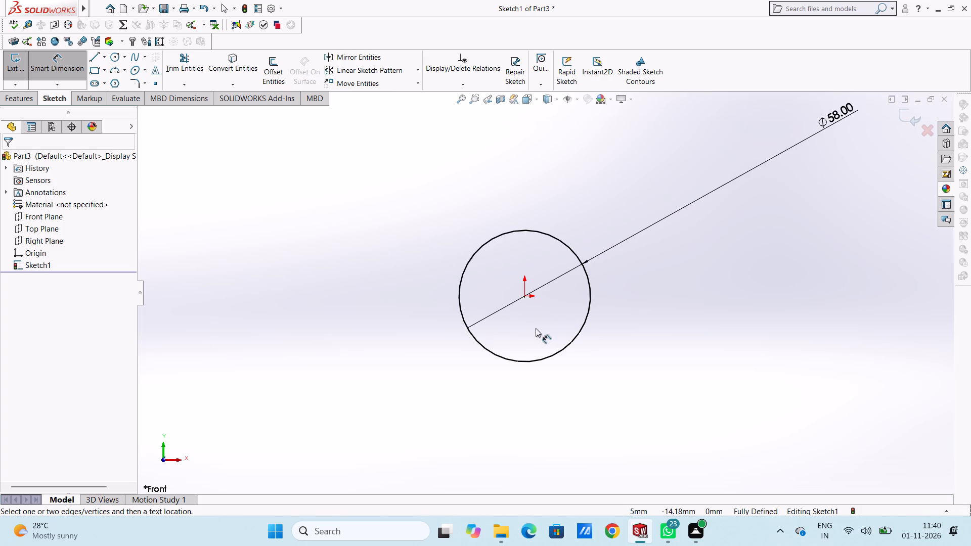
pyautogui.scroll(4, 536, 328)
pyautogui.scroll(2, 562, 383)
pyautogui.scroll(-3, 560, 380)
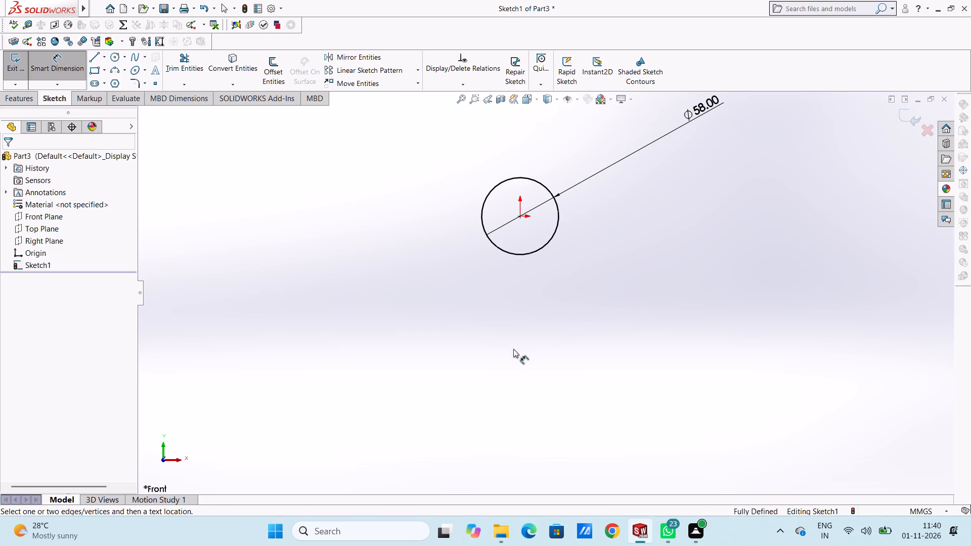
pyautogui.click(61, 62)
pyautogui.click(112, 60)
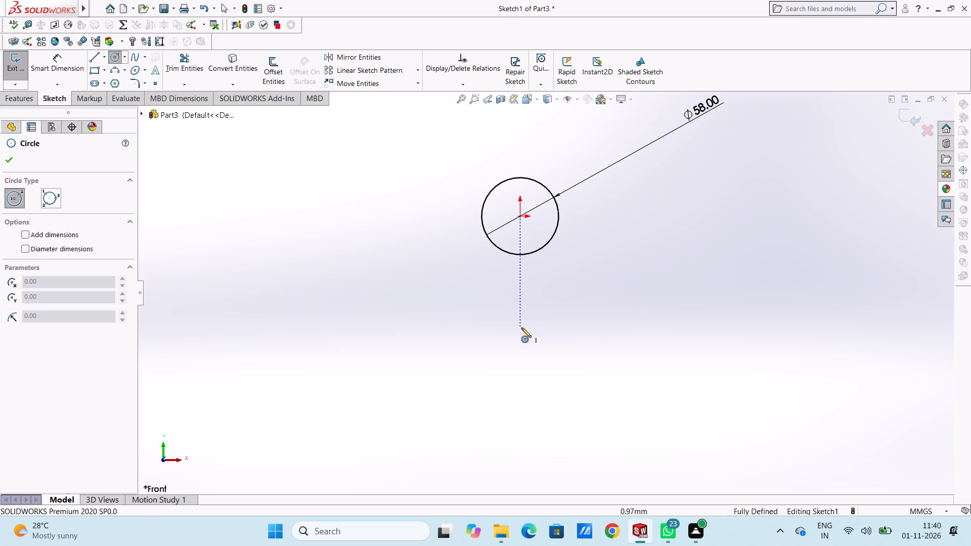
pyautogui.click(521, 328)
pyautogui.click(538, 370)
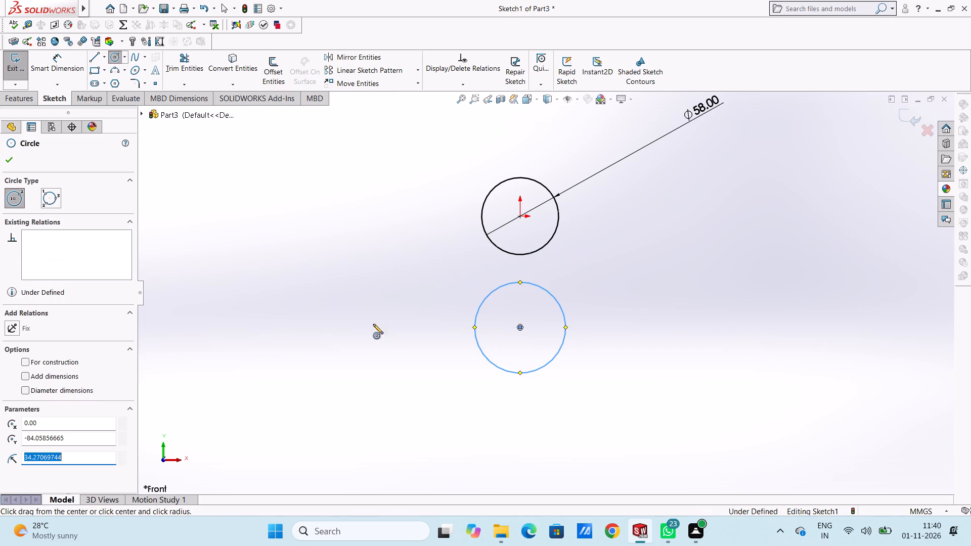
pyautogui.rightClick(324, 258)
pyautogui.click(333, 267)
pyautogui.click(325, 263)
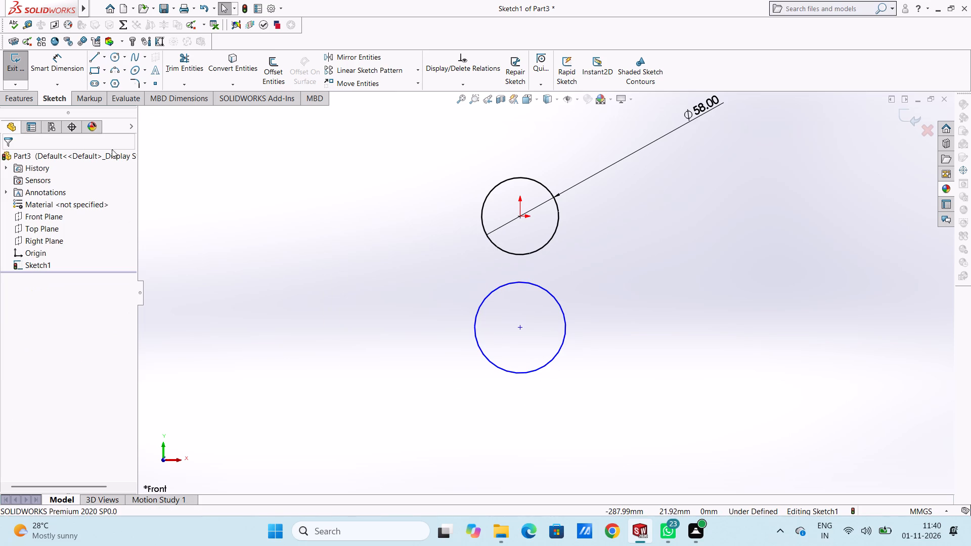
# Dimension the lower circle's diameter as 58 mm.
pyautogui.click(58, 61)
pyautogui.click(548, 360)
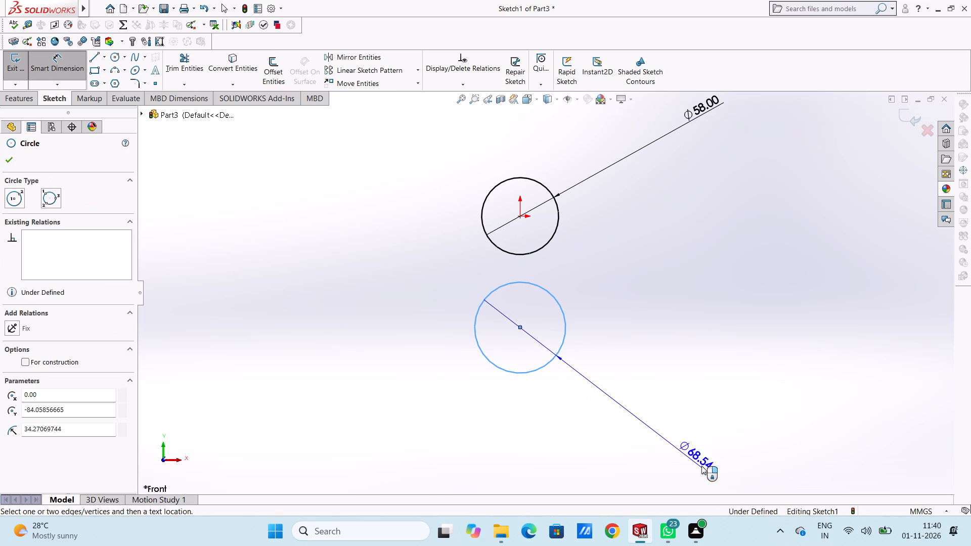
pyautogui.click(719, 476)
pyautogui.press('8')
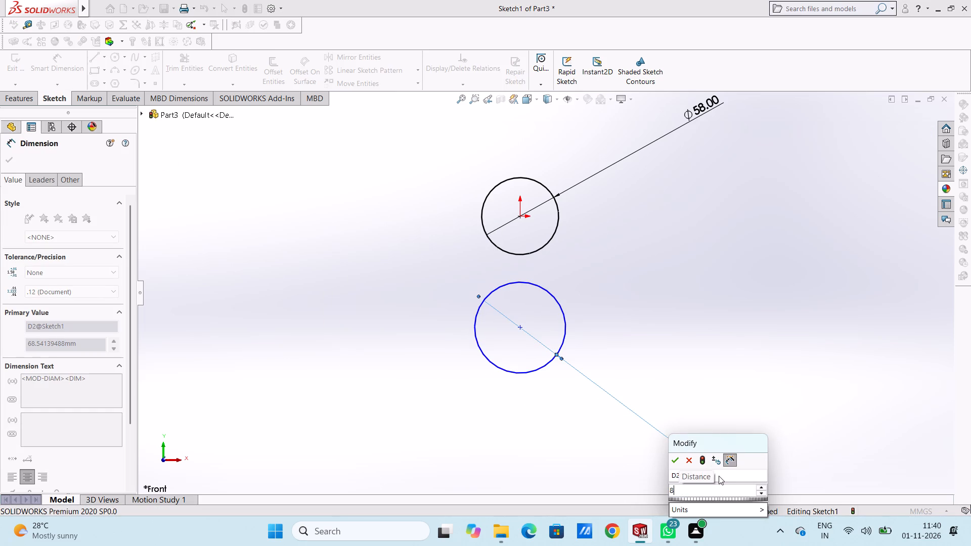
pyautogui.press('BackSpace')
pyautogui.write('58')
pyautogui.press('Return')
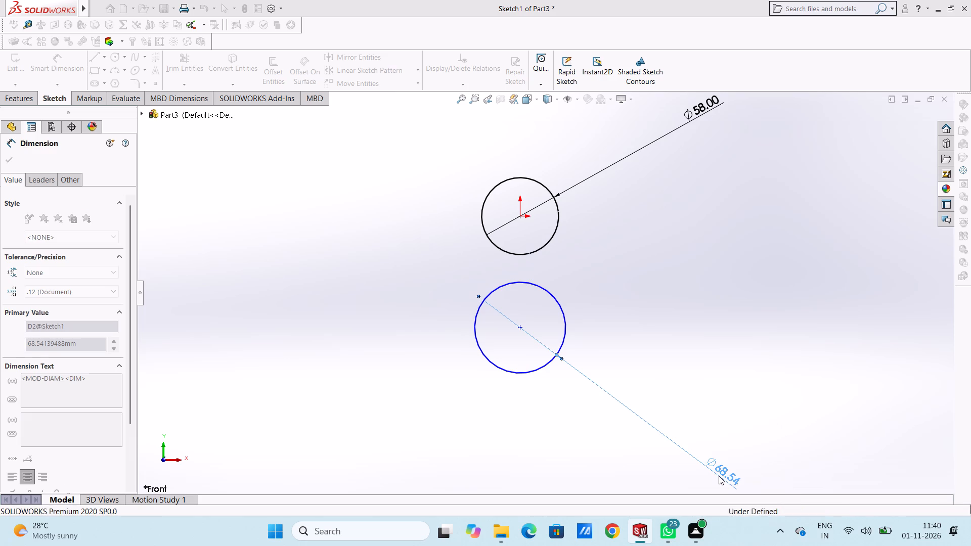
pyautogui.click(588, 289)
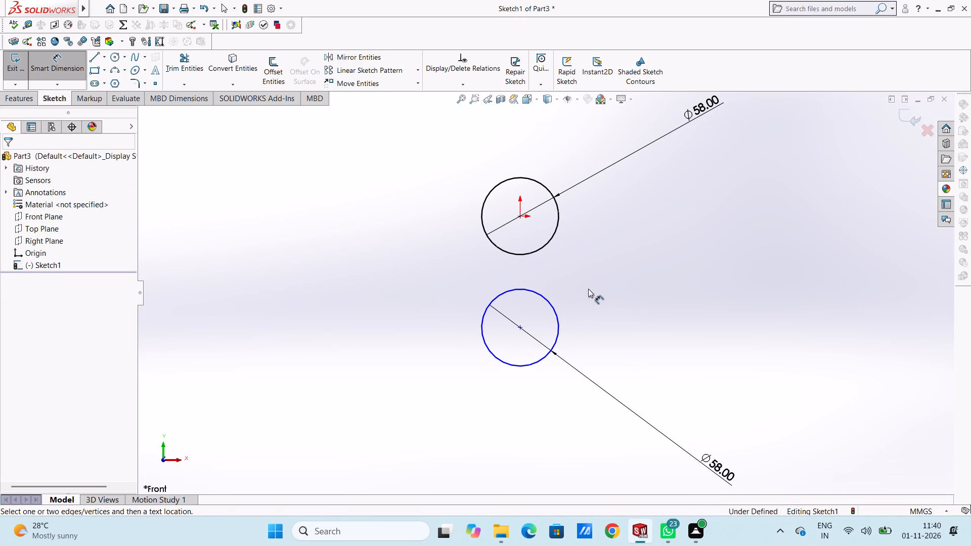
# Dimension the vertical distance between the two circle centres as 68 mm and leave Smart Dimension.
pyautogui.scroll(1, 585, 299)
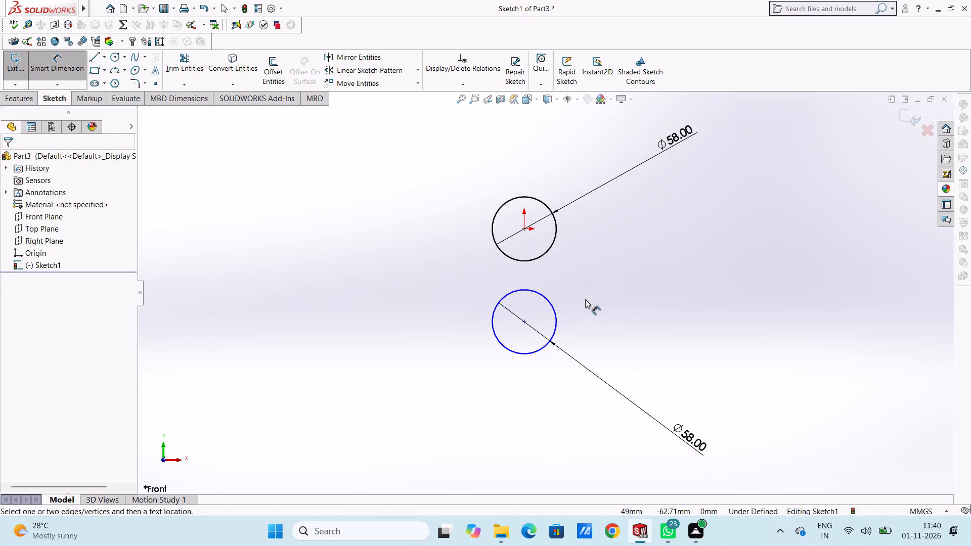
pyautogui.click(524, 229)
pyautogui.click(524, 320)
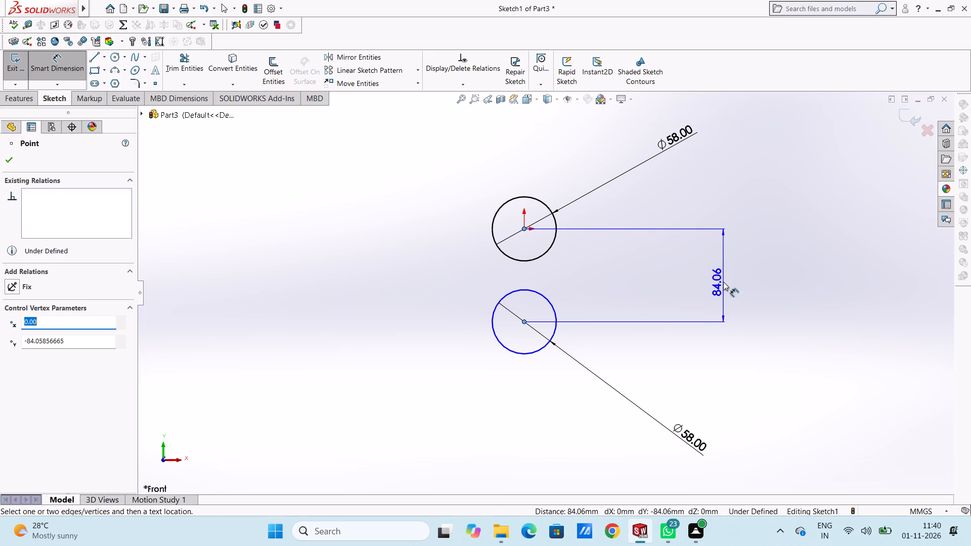
pyautogui.click(735, 267)
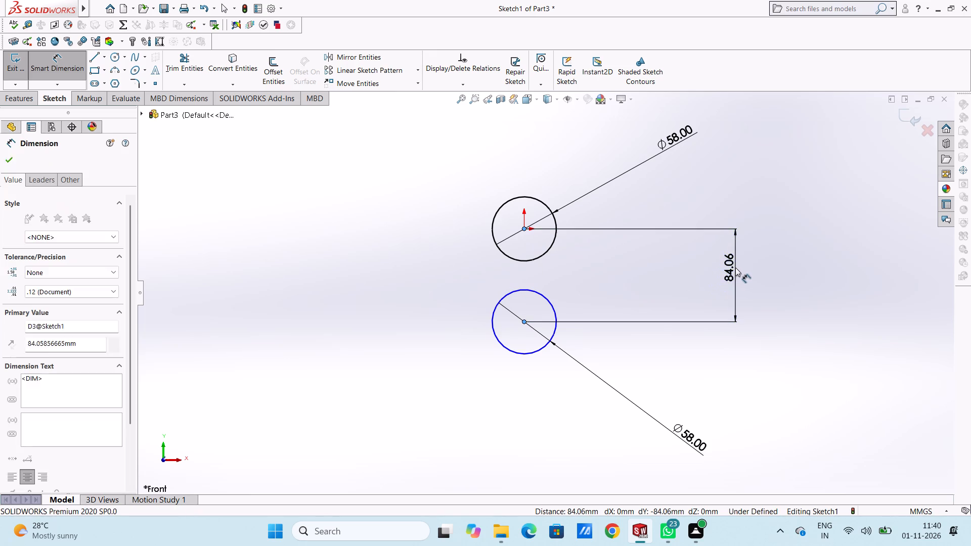
pyautogui.write('68')
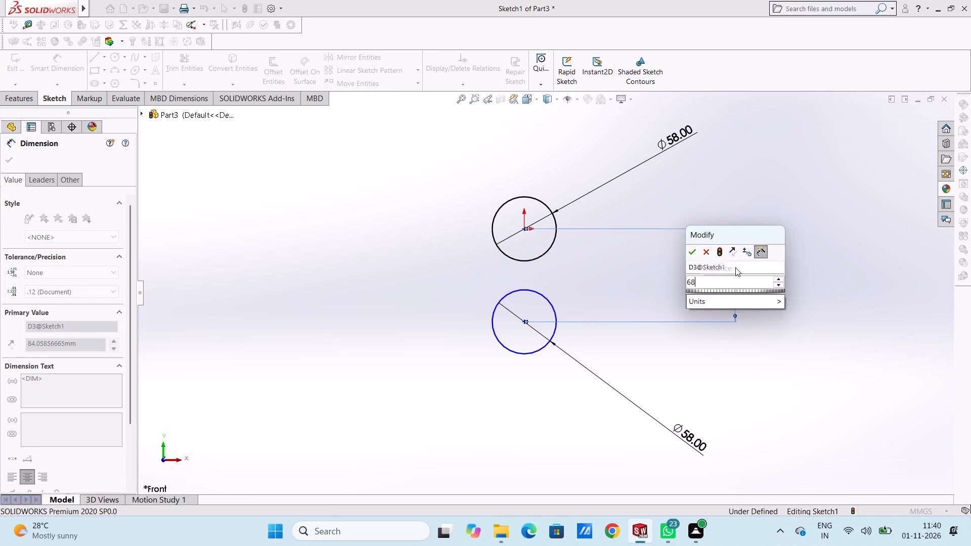
pyautogui.press('Return')
pyautogui.click(634, 258)
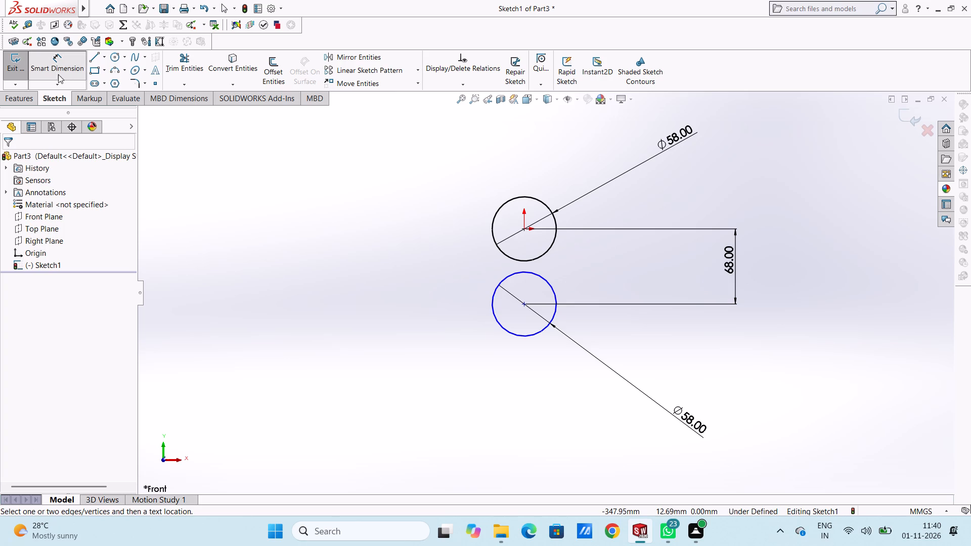
pyautogui.click(72, 66)
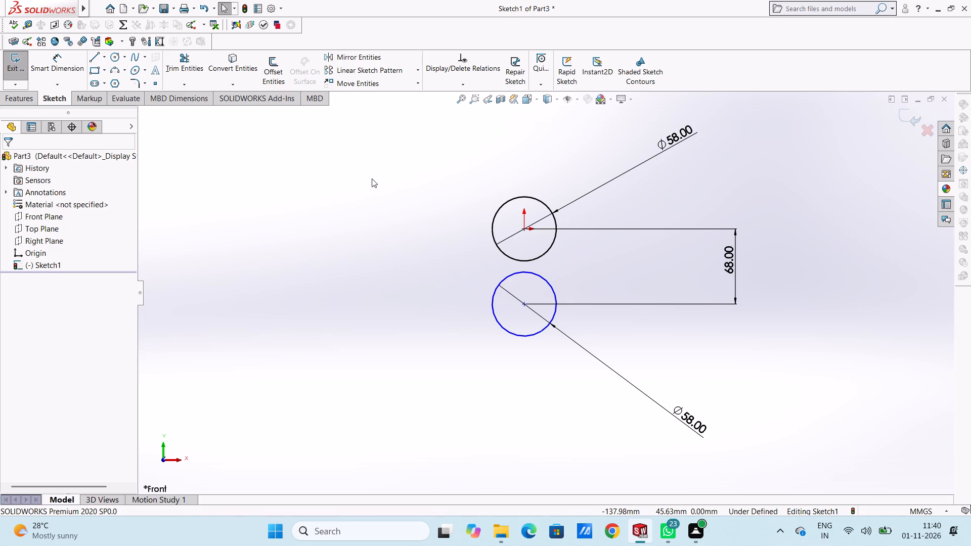
# Add a Vertical relation between the centre points of the two 58 mm circles.
pyautogui.click(524, 229)
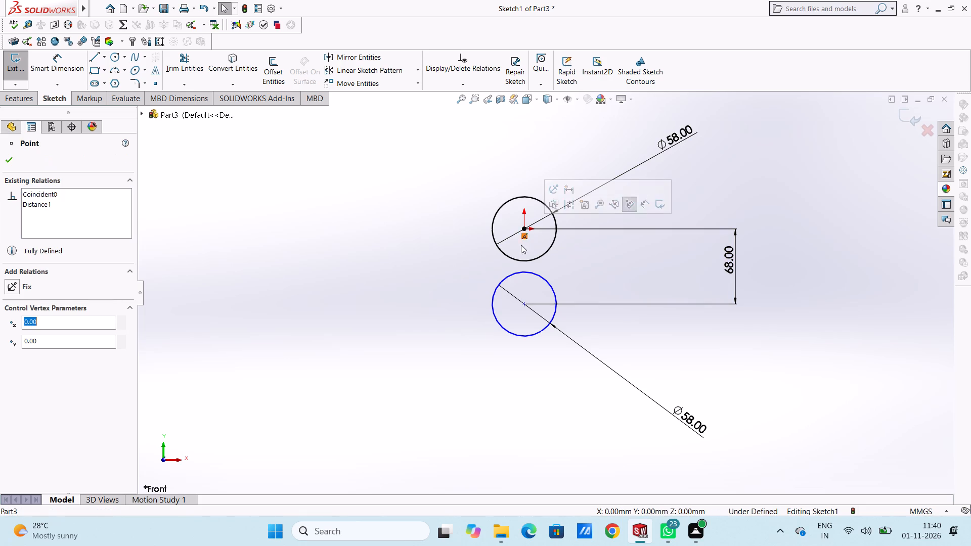
pyautogui.keyDown('ctrl'); pyautogui.click(523, 305); pyautogui.keyUp('ctrl')
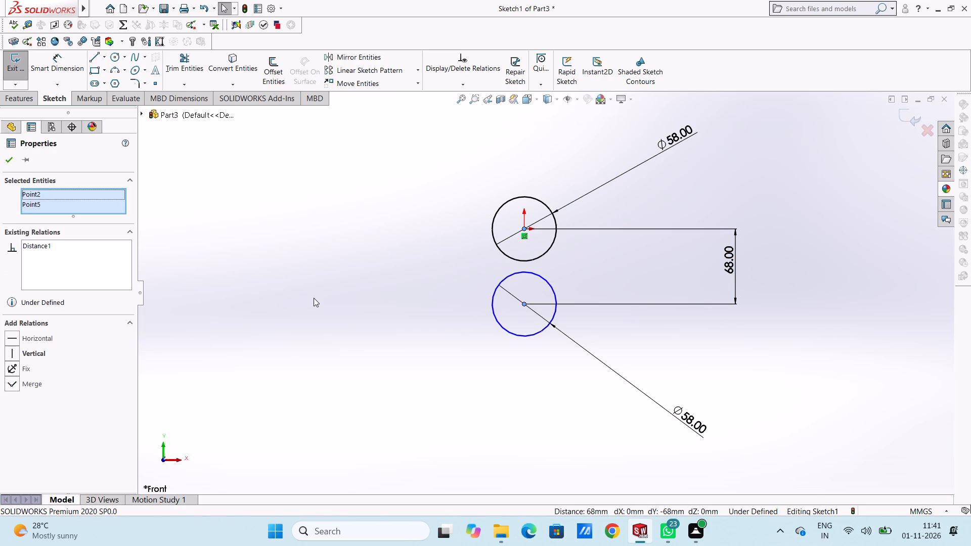
pyautogui.click(12, 355)
pyautogui.click(268, 298)
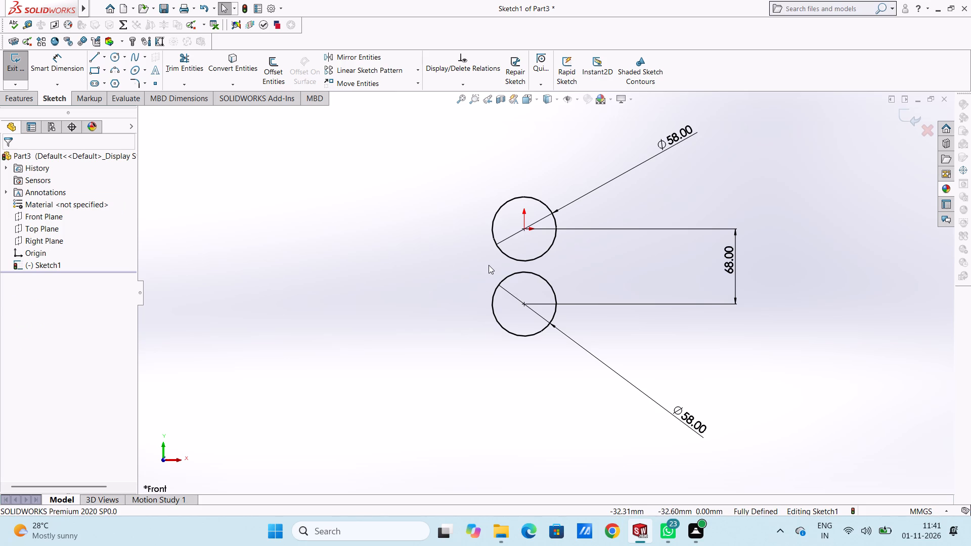
# Sketch two circles of 20 mm radius level with each other, centred about 91 mm left and 74 mm right of the origin.
pyautogui.click(113, 59)
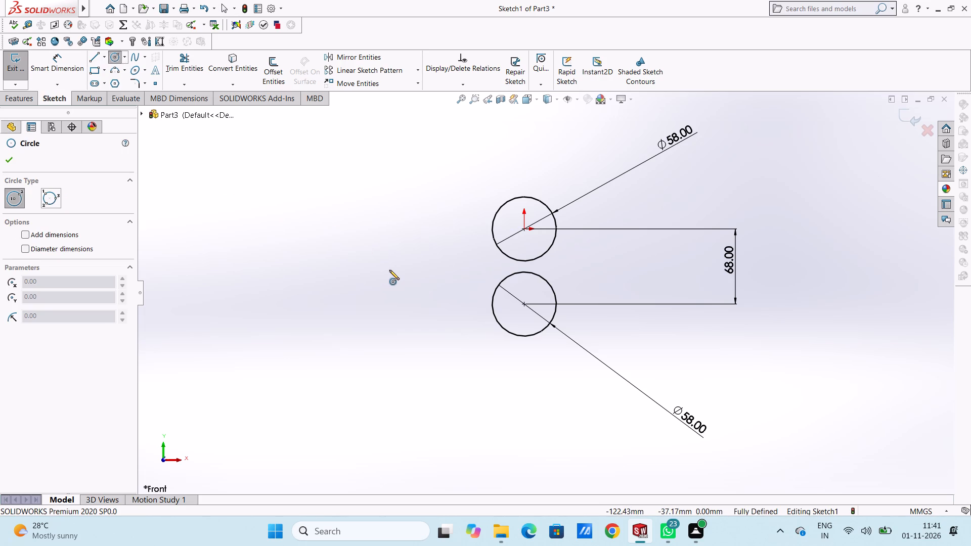
pyautogui.click(424, 270)
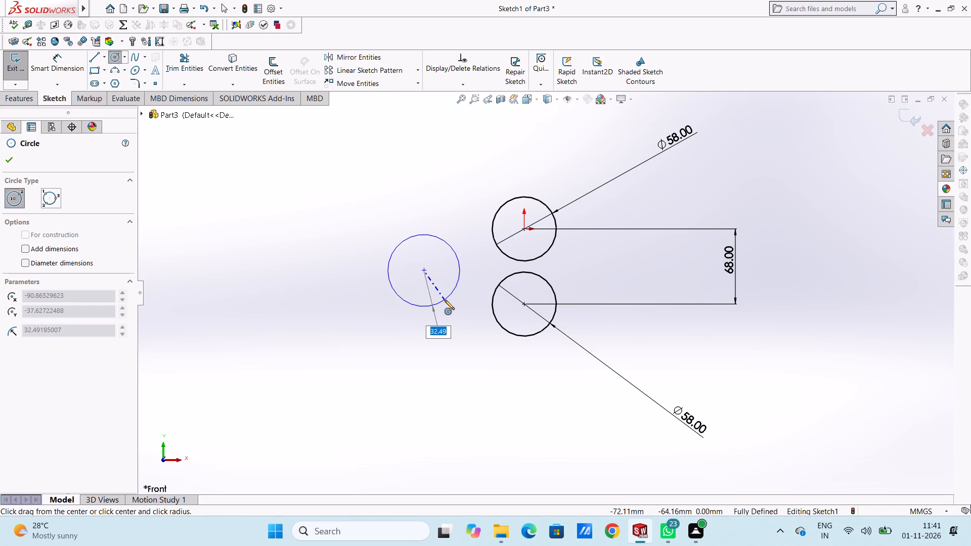
pyautogui.write('20')
pyautogui.press('Return')
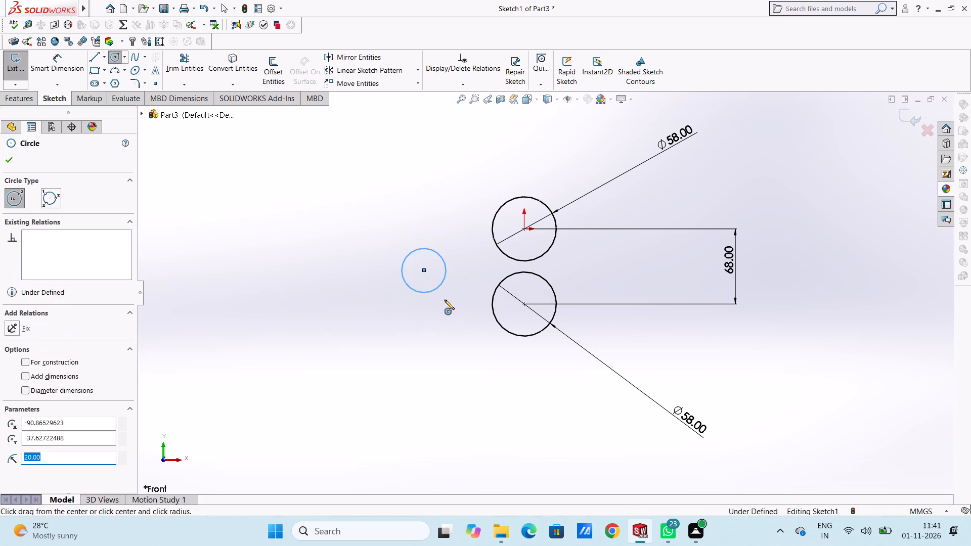
pyautogui.click(606, 268)
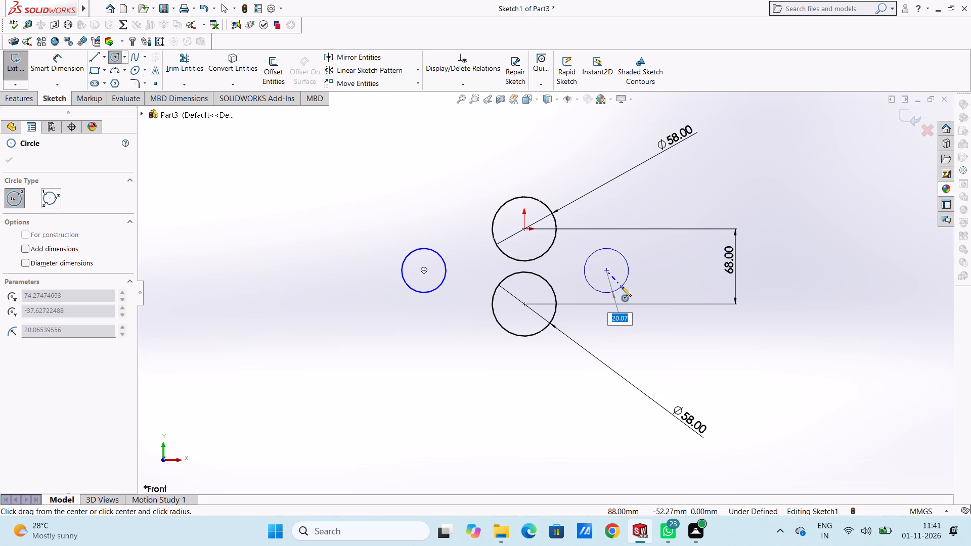
pyautogui.write('20')
pyautogui.press('Return')
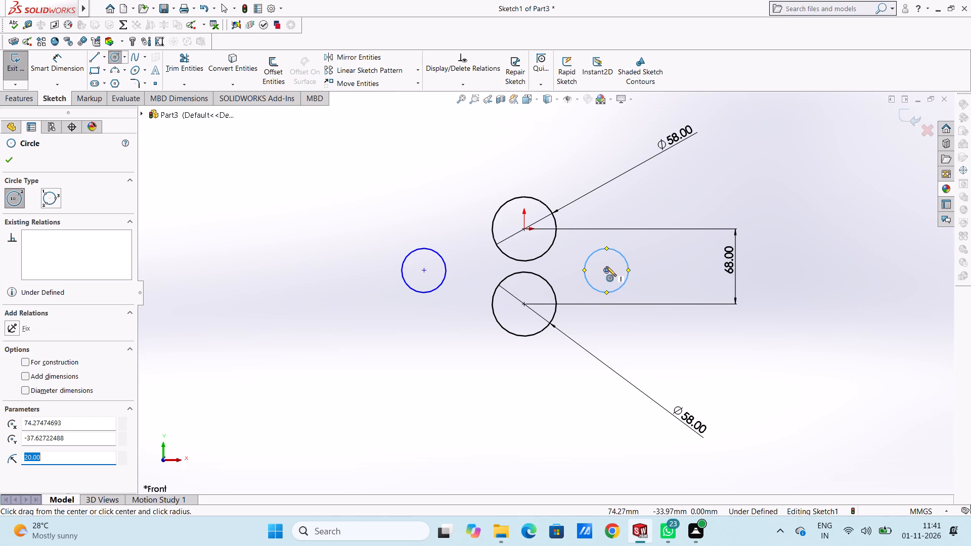
# Add concentric inner circles to the side circles, with 11 mm radius in the right one and 8 mm radius in the left one.
pyautogui.click(605, 269)
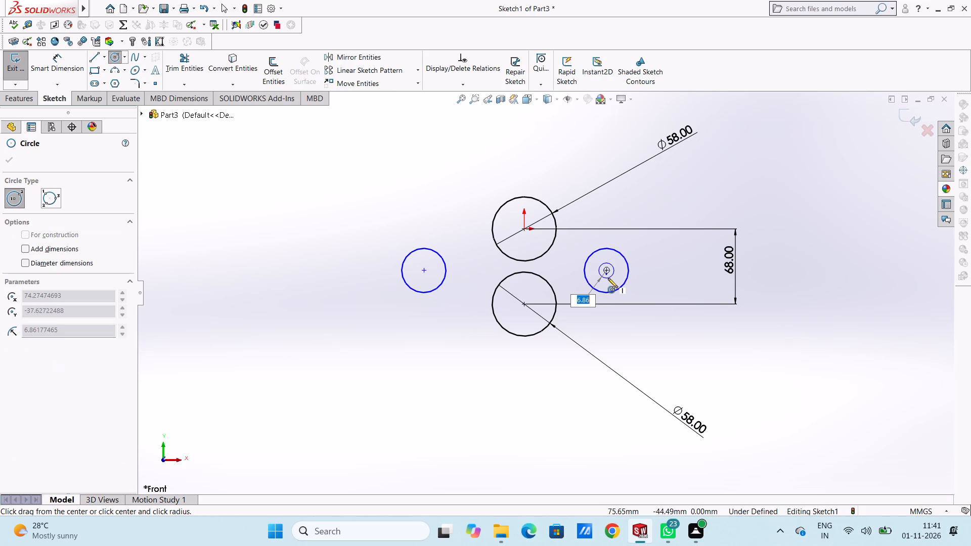
pyautogui.write('11')
pyautogui.press('Return')
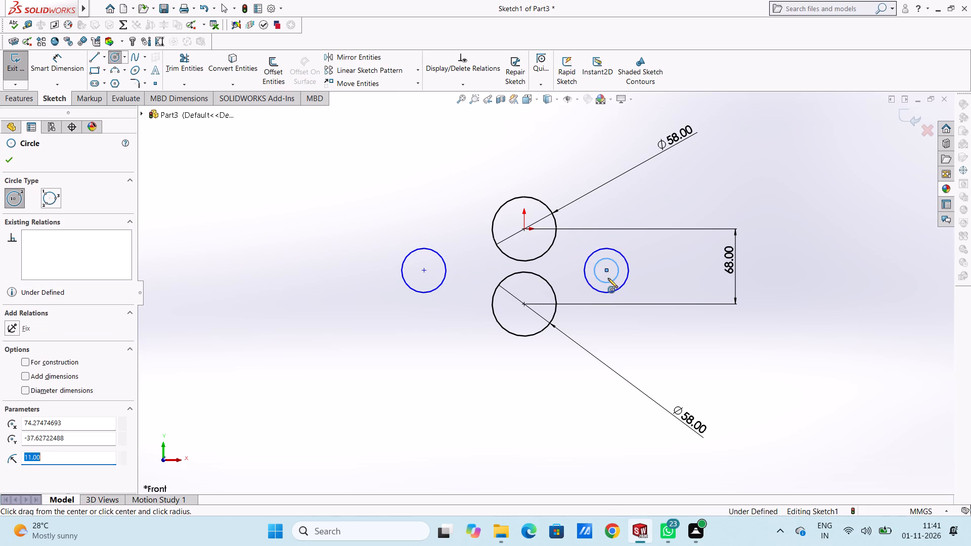
pyautogui.click(424, 269)
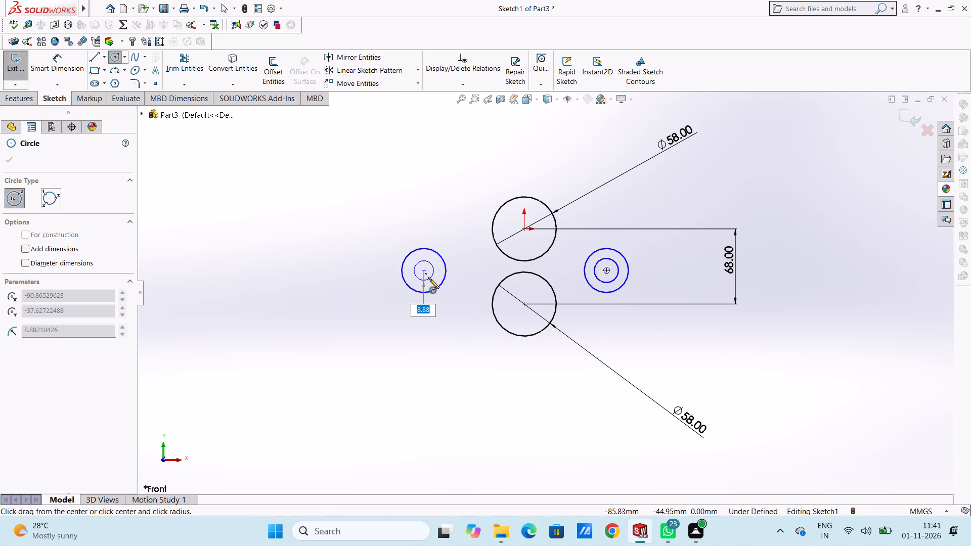
pyautogui.press('8')
pyautogui.press('Return')
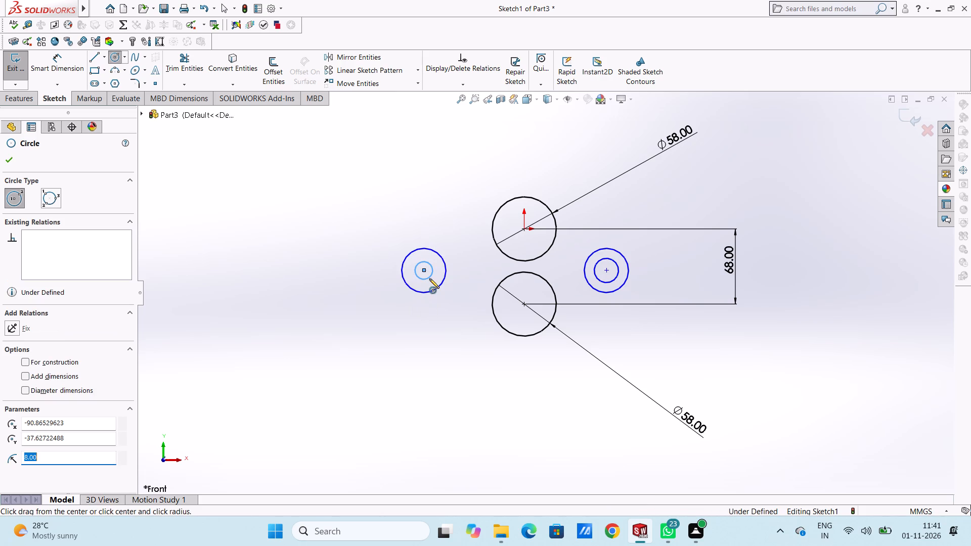
# Dimension the left pair of concentric circles with diameters of 40 mm for the outer and 16 mm for the inner.
pyautogui.click(9, 163)
pyautogui.click(196, 205)
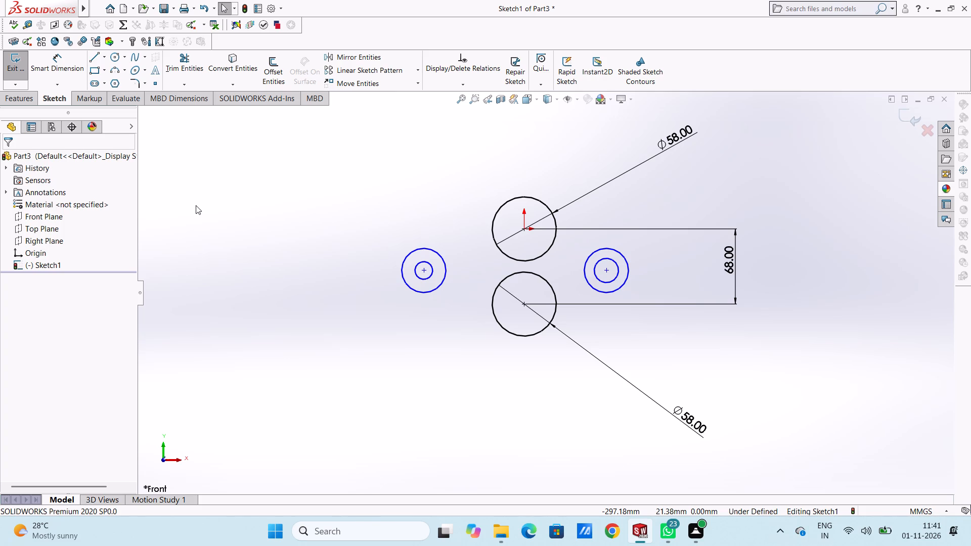
pyautogui.click(67, 67)
pyautogui.click(411, 290)
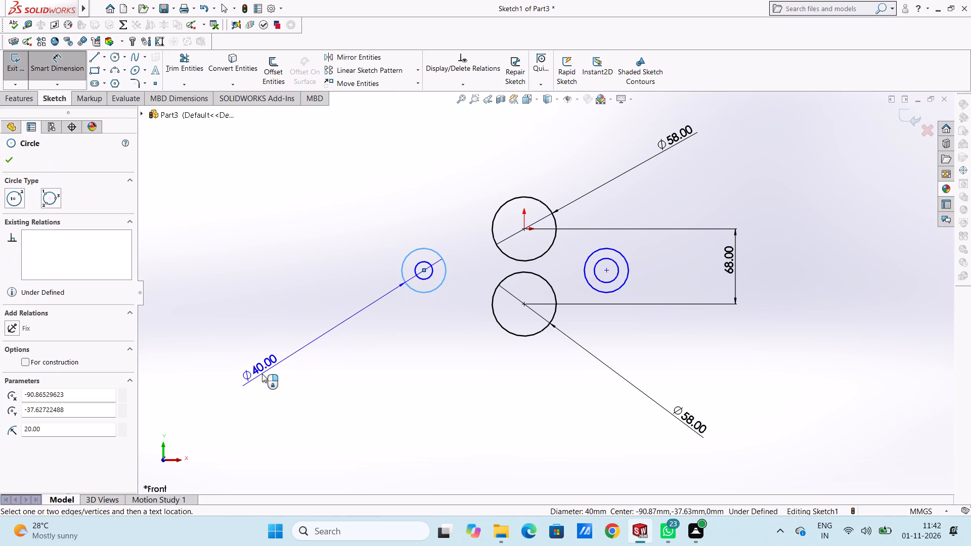
pyautogui.click(262, 374)
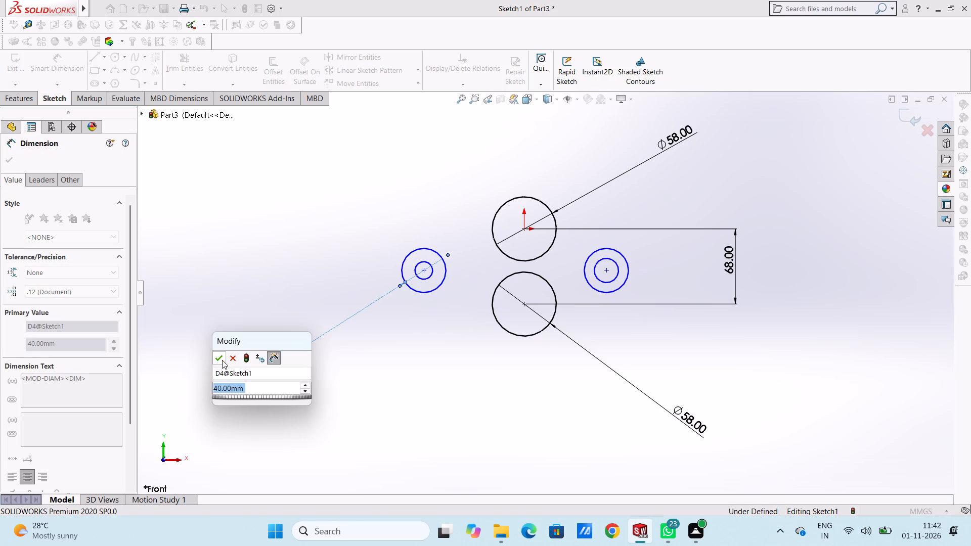
pyautogui.click(222, 359)
pyautogui.click(224, 333)
pyautogui.click(430, 275)
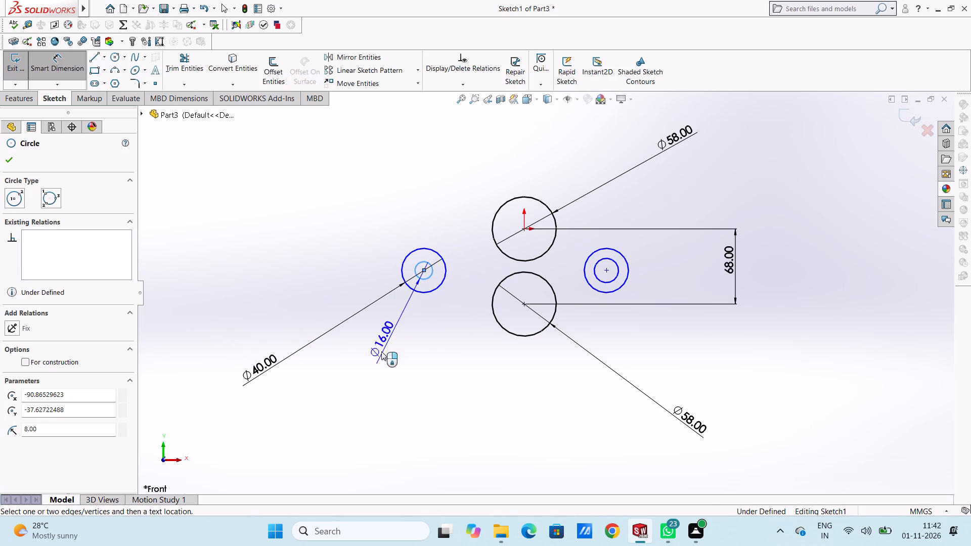
pyautogui.click(356, 391)
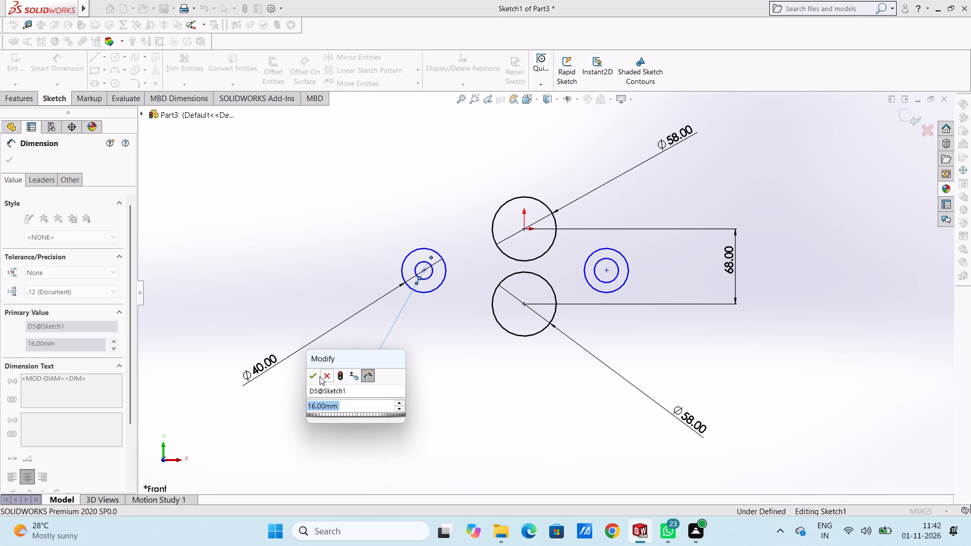
pyautogui.doubleClick(317, 375)
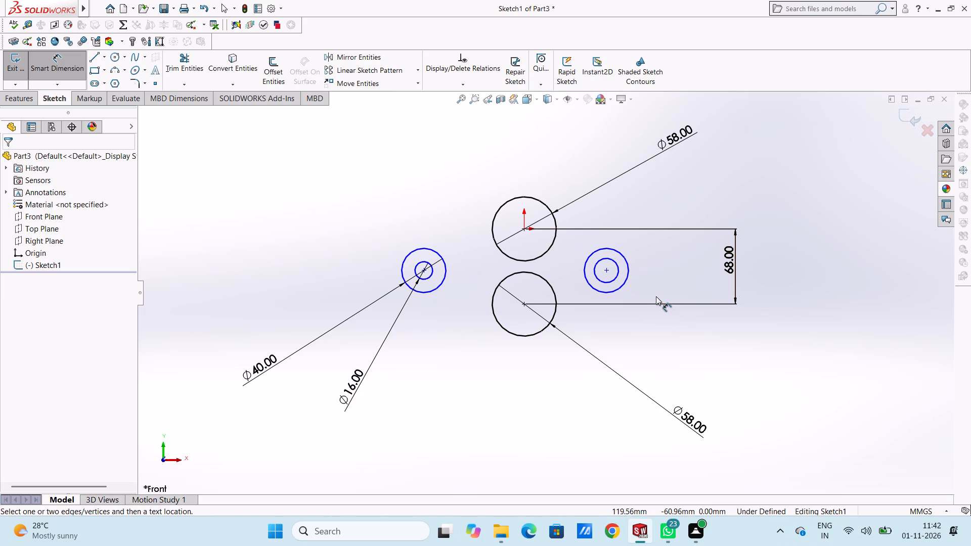
# Dimension the right pair of concentric circles with diameters of 40 mm for the outer and 22 mm for the inner.
pyautogui.click(630, 279)
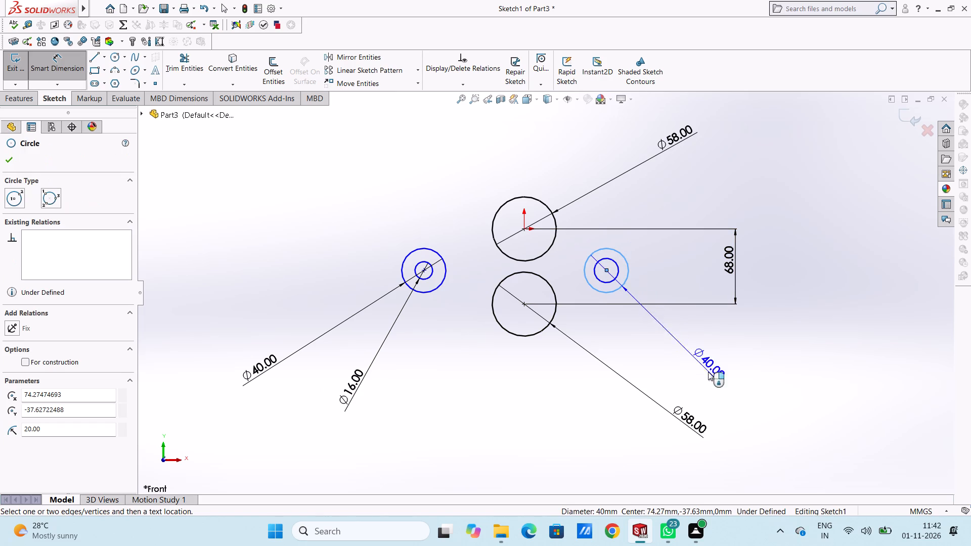
pyautogui.click(752, 404)
pyautogui.click(703, 390)
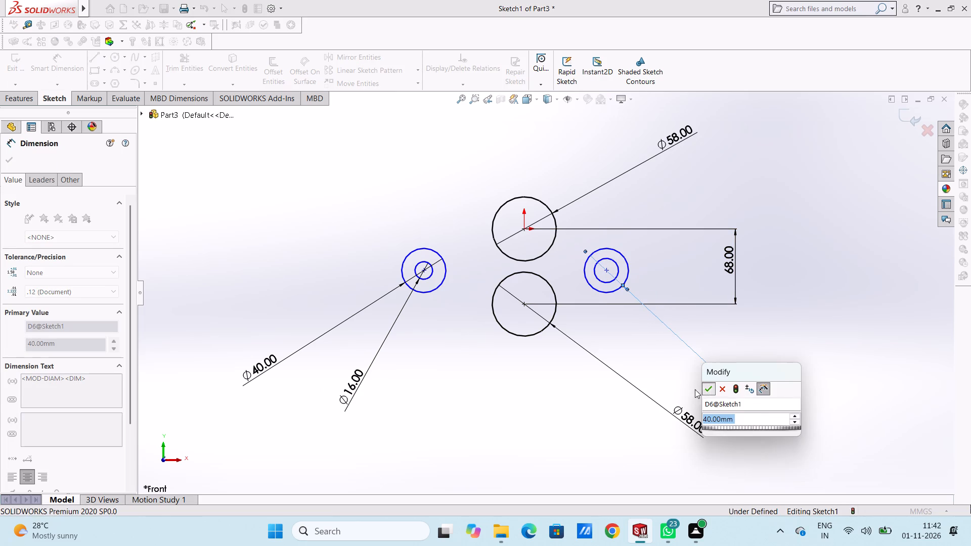
pyautogui.click(660, 376)
pyautogui.click(611, 284)
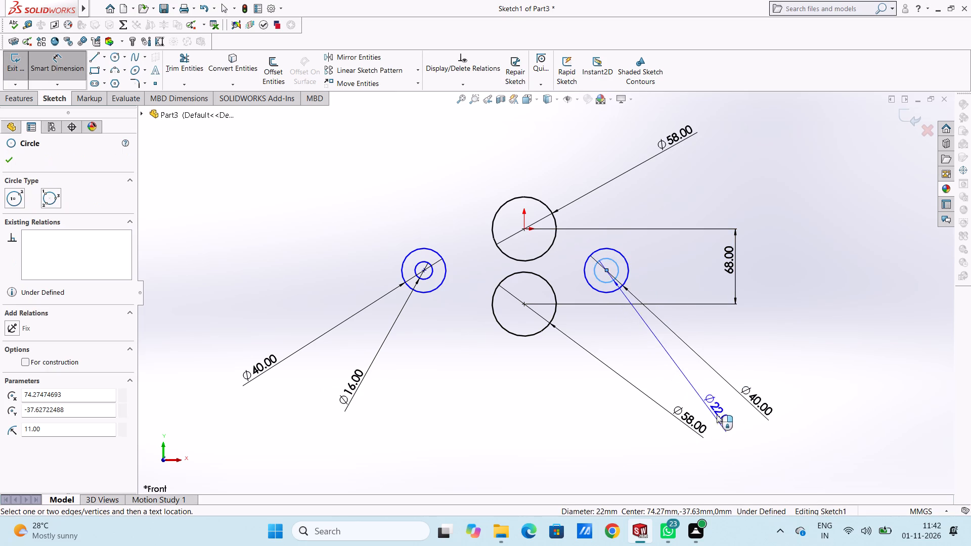
pyautogui.click(741, 426)
pyautogui.click(701, 409)
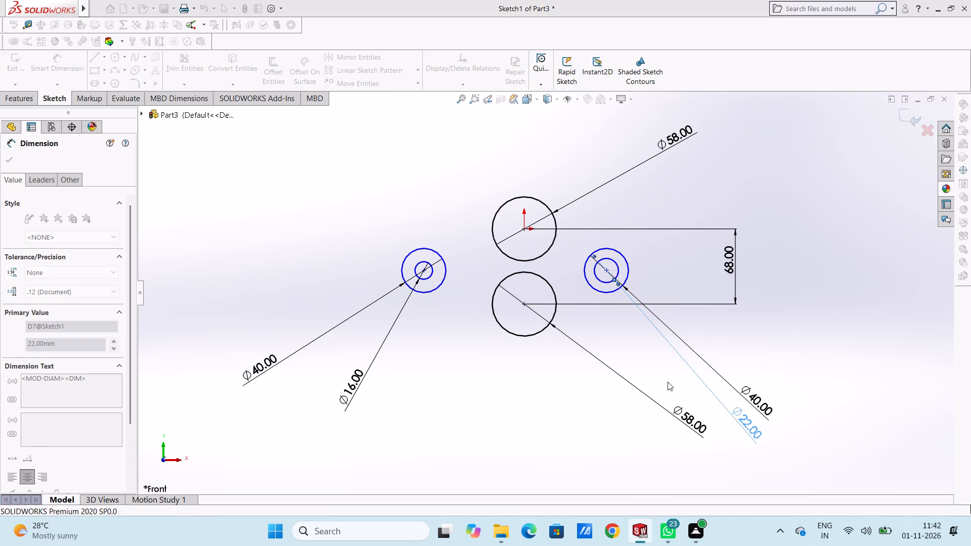
pyautogui.click(667, 381)
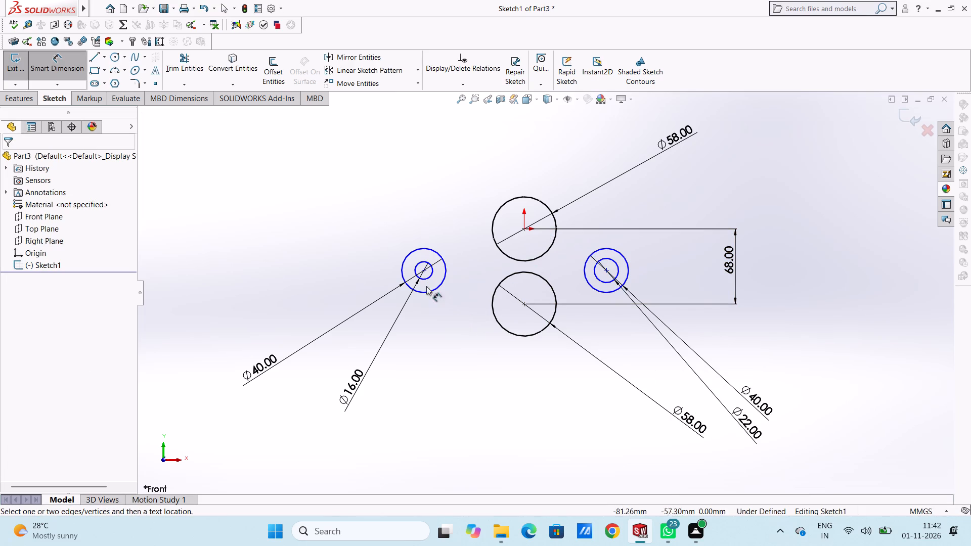
# Dimension the horizontal distance between the left circle pair's centre and the origin as 40 mm.
pyautogui.click(423, 270)
pyautogui.click(525, 231)
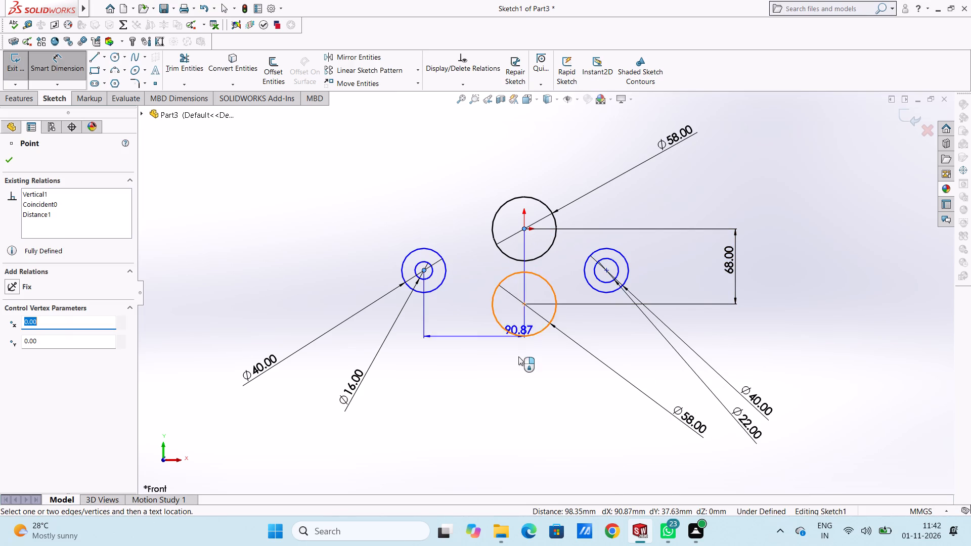
pyautogui.click(507, 437)
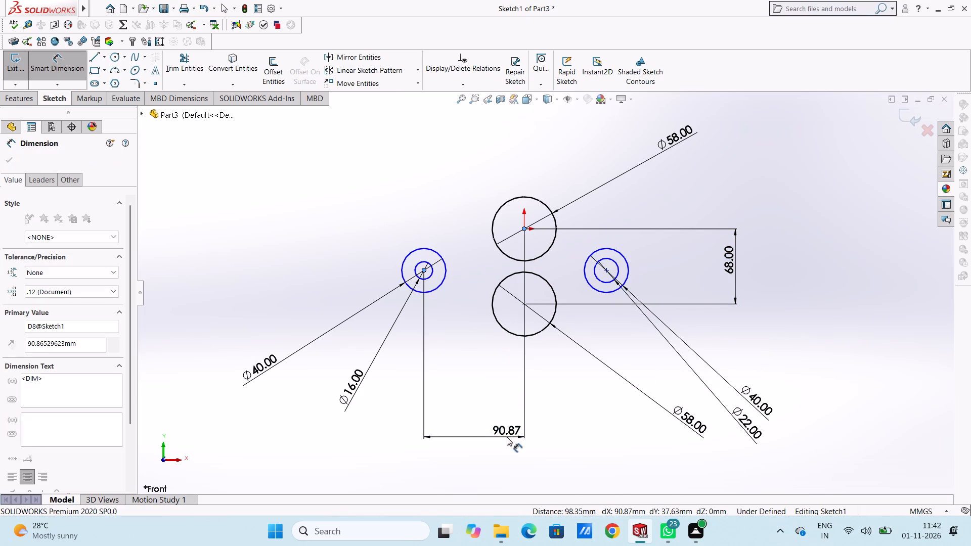
pyautogui.write('40')
pyautogui.press('Return')
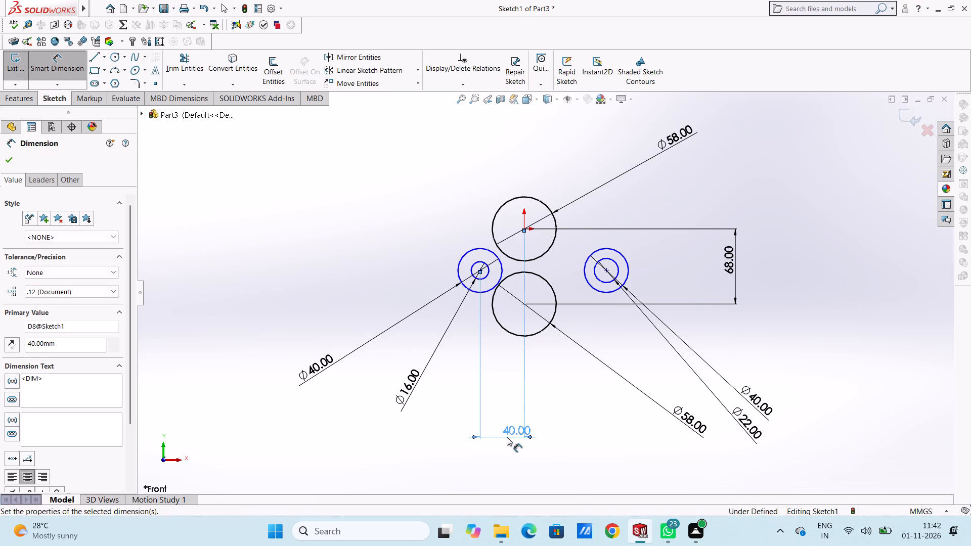
pyautogui.click(413, 253)
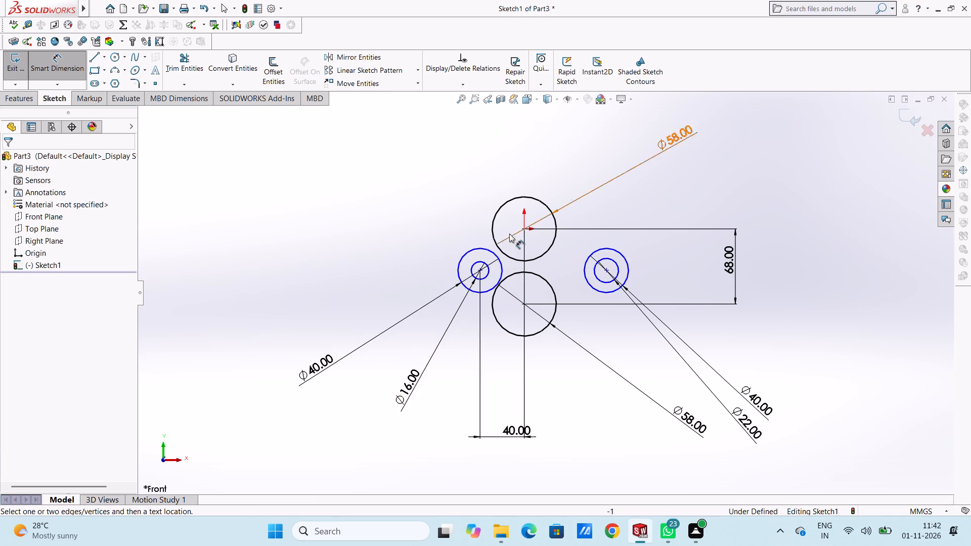
# Dimension the horizontal distance between the origin and the right circle pair's centre as 40 mm.
pyautogui.click(524, 228)
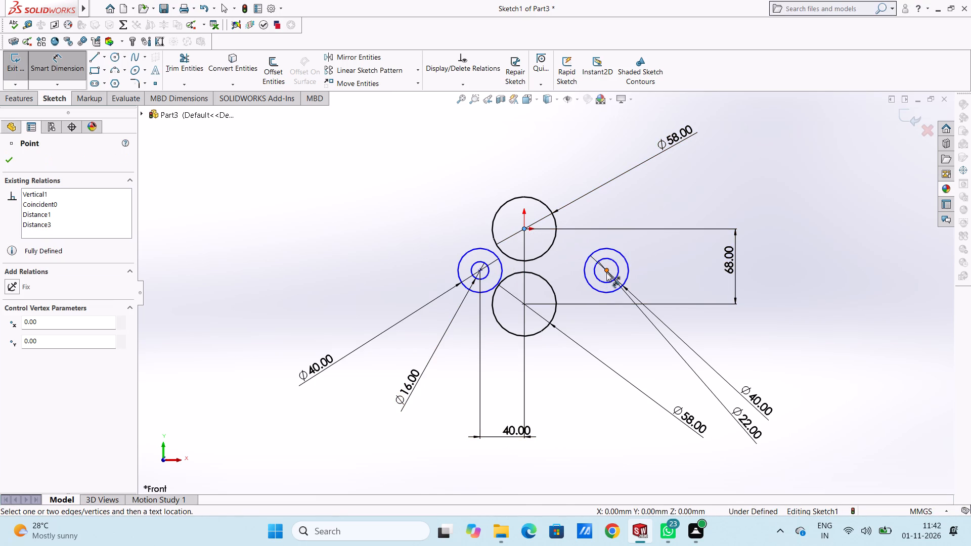
pyautogui.click(606, 272)
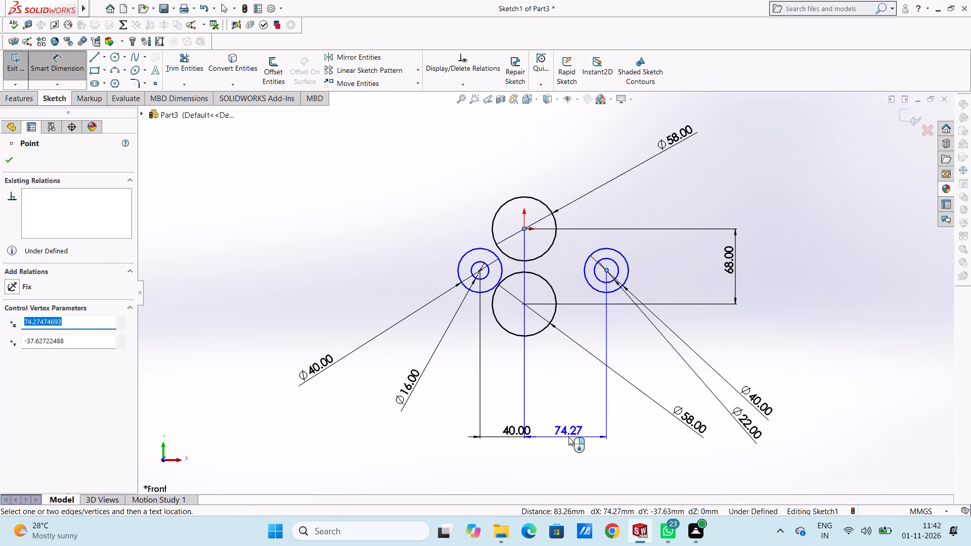
pyautogui.click(568, 437)
pyautogui.write('40')
pyautogui.press('Return')
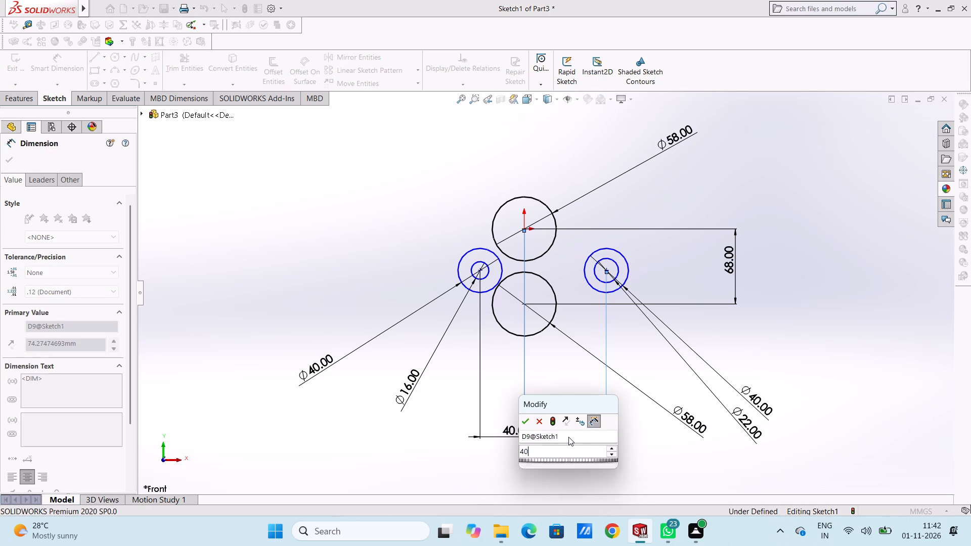
pyautogui.click(364, 264)
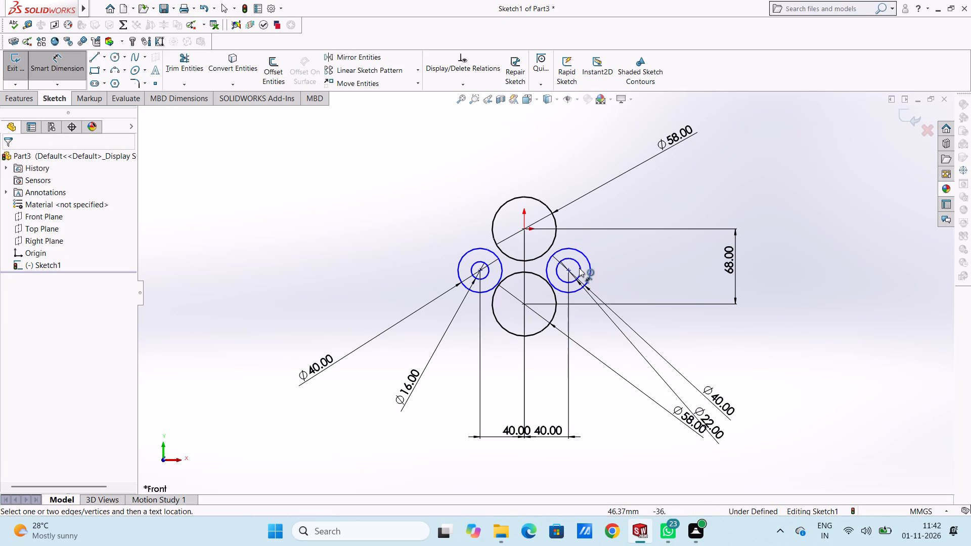
# Dimension the vertical distance between the left circle pair's centre and the origin as 34 mm, half of the 68 mm spacing.
pyautogui.scroll(-4, 579, 268)
pyautogui.scroll(4, 521, 321)
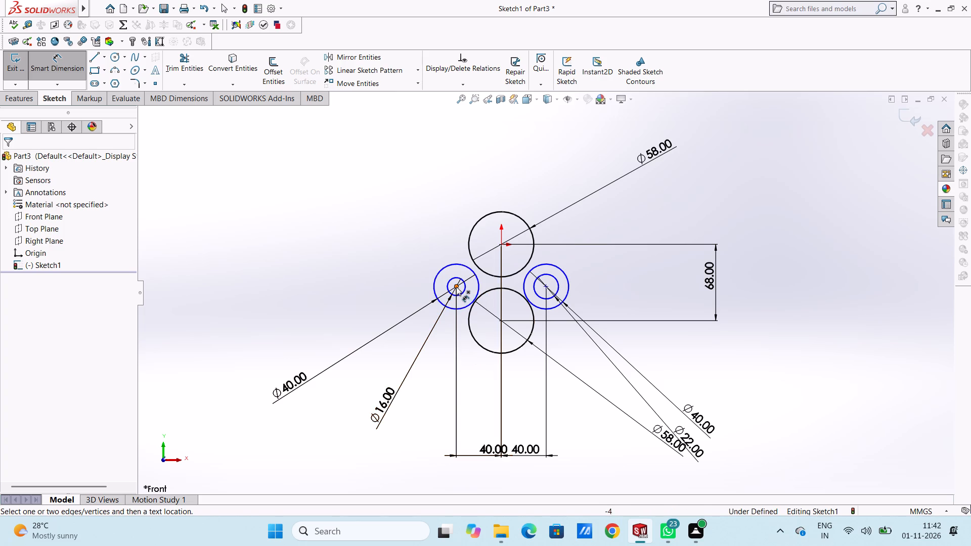
pyautogui.click(457, 286)
pyautogui.click(502, 246)
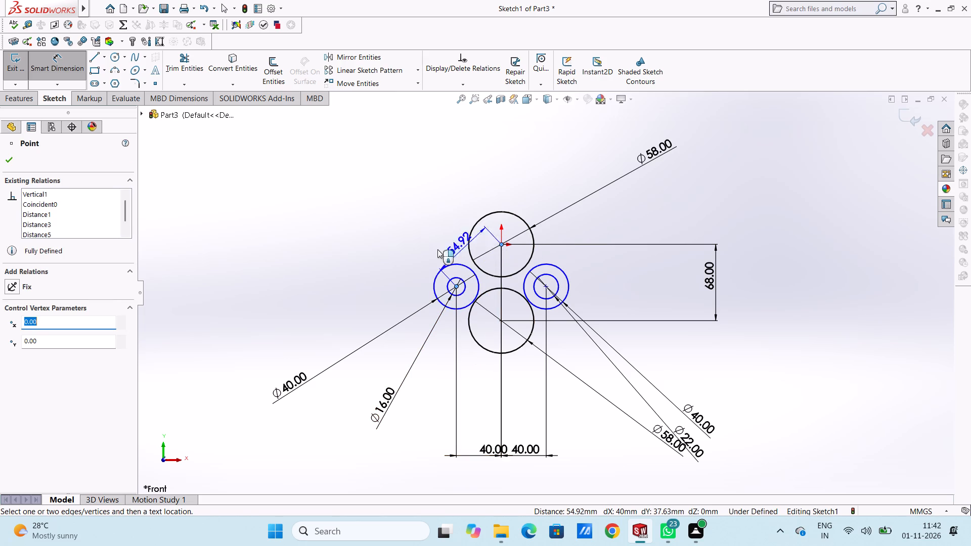
pyautogui.click(229, 250)
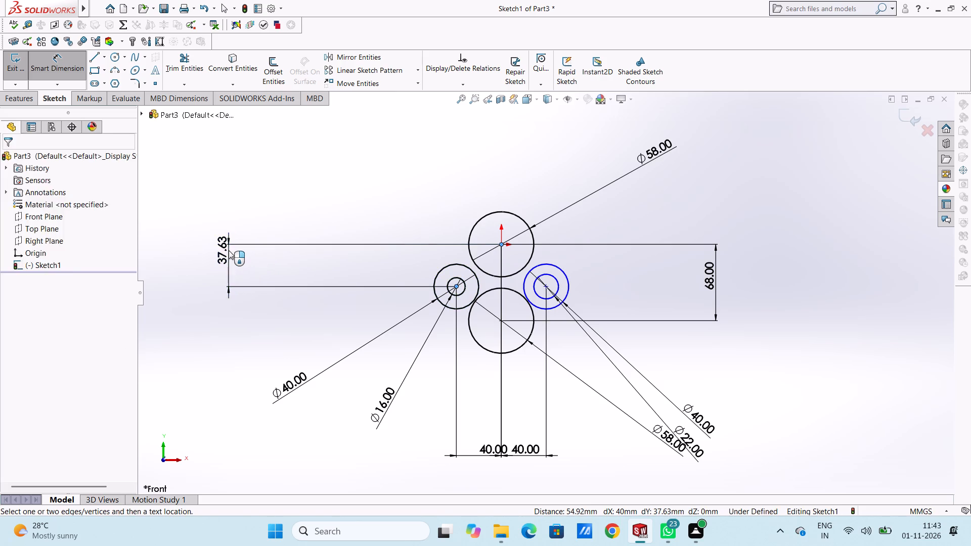
pyautogui.write('68/2')
pyautogui.press('Return')
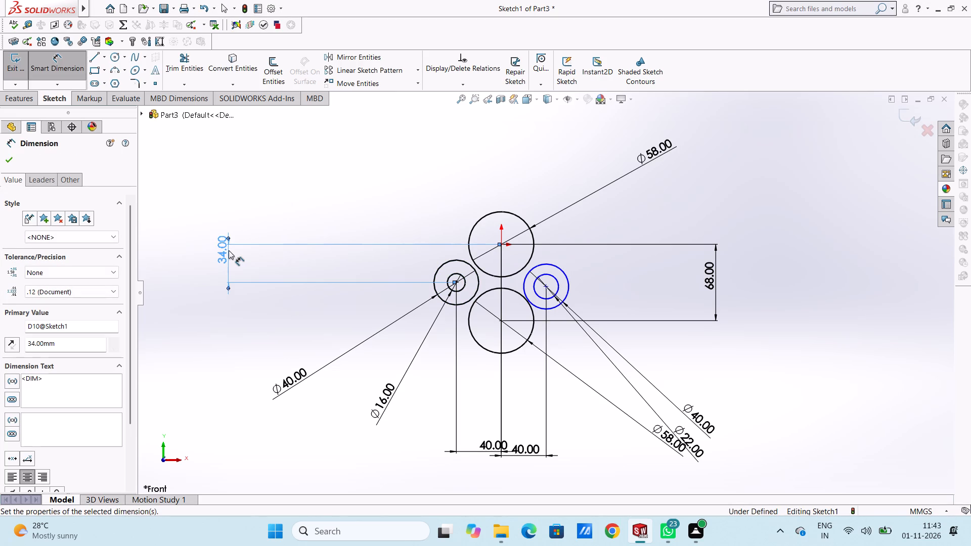
pyautogui.click(301, 205)
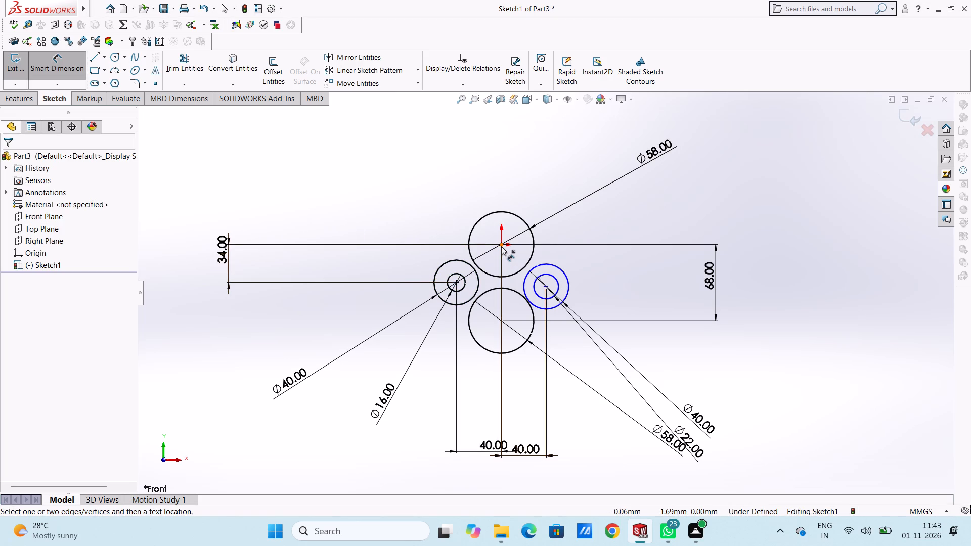
# Dimension the vertical distance between the origin and the right circle pair's centre as 34 mm.
pyautogui.click(502, 247)
pyautogui.click(546, 288)
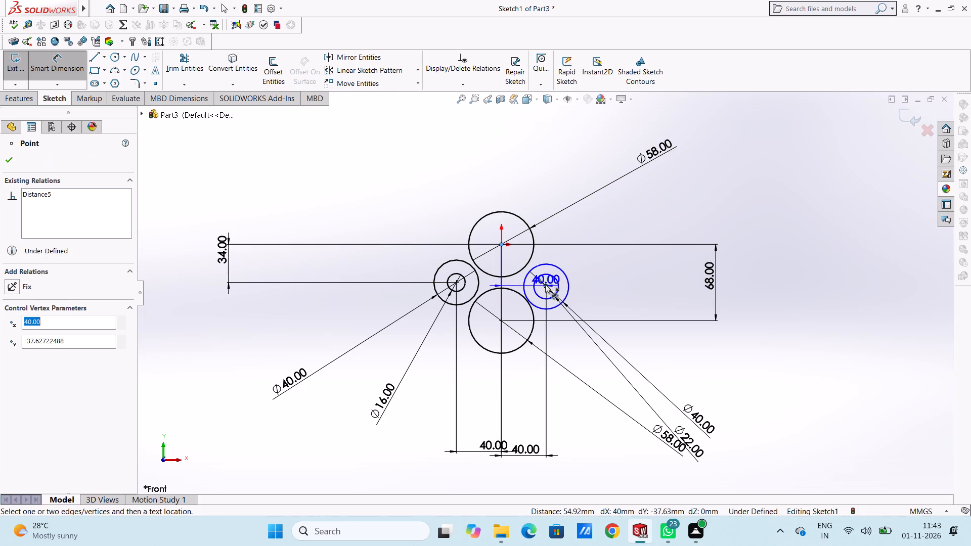
pyautogui.click(810, 249)
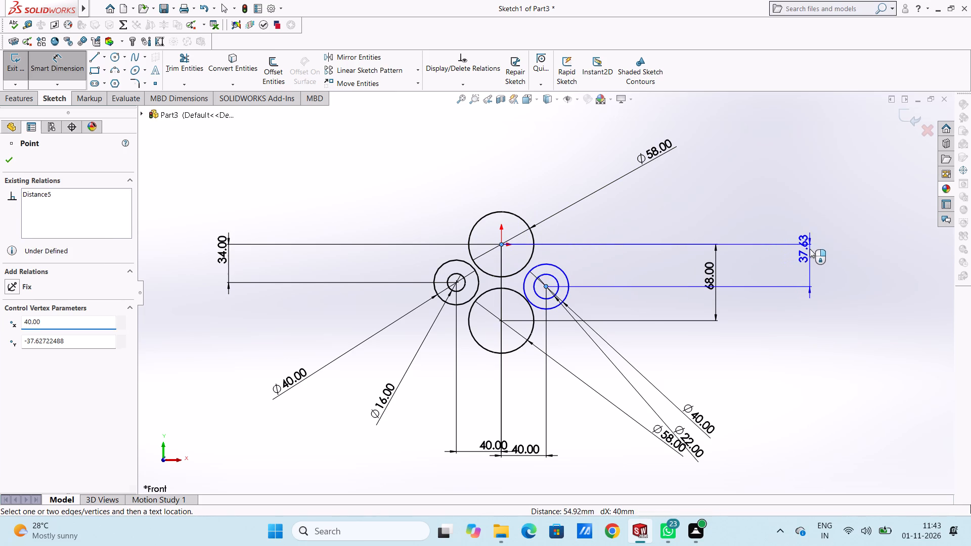
pyautogui.write('34')
pyautogui.press('Return')
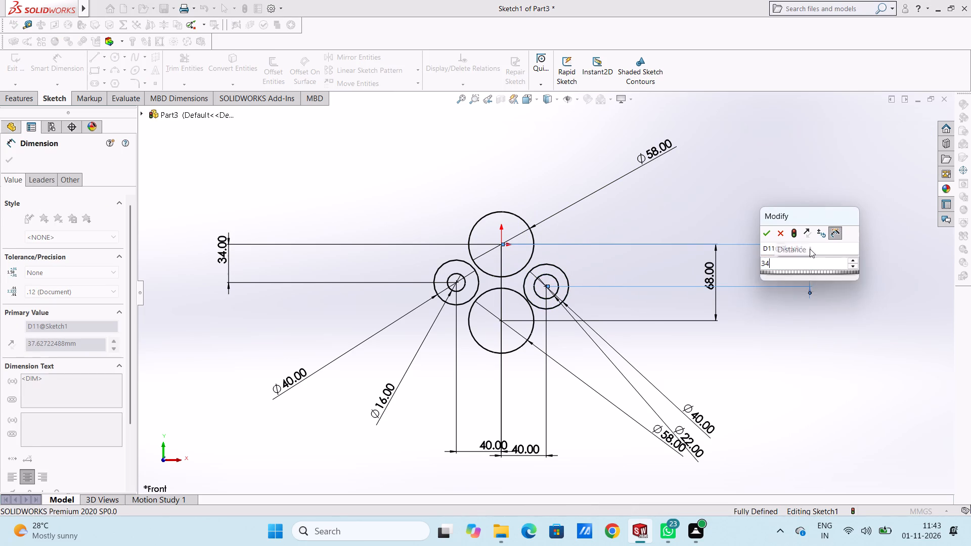
pyautogui.click(454, 203)
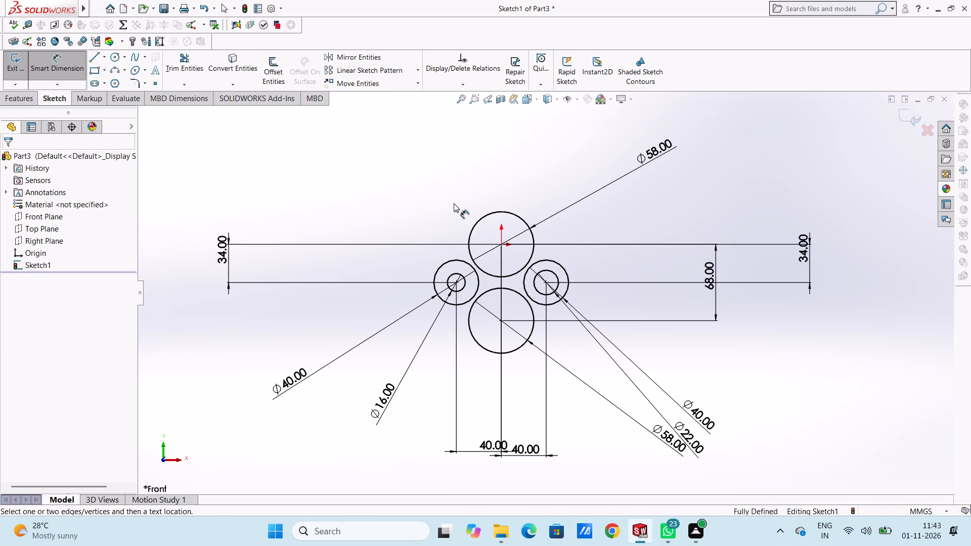
# Sketch a slanted line about 55 mm long from the left outer circle's upper-left edge to the upper 58 mm circle's upper-left edge.
pyautogui.scroll(-3, 572, 288)
pyautogui.scroll(2, 479, 254)
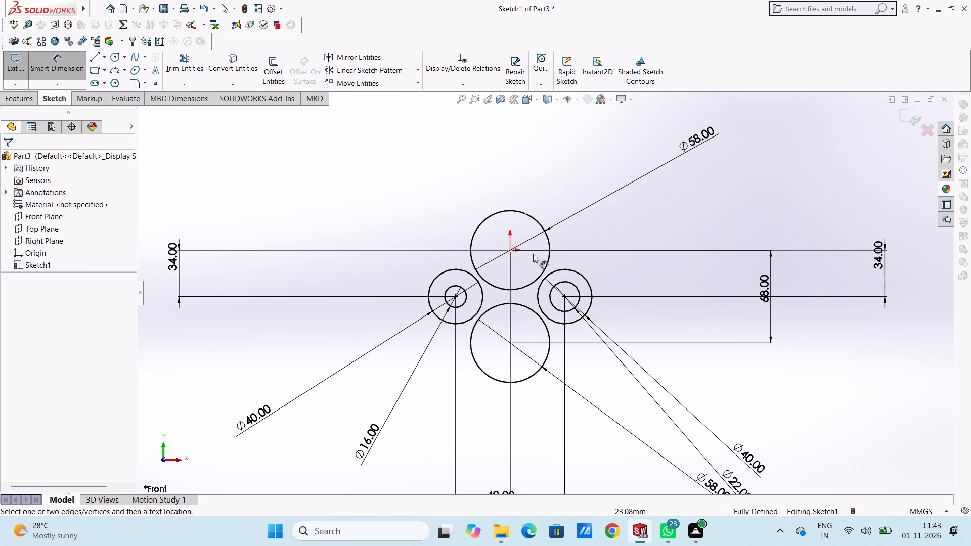
pyautogui.scroll(3, 472, 293)
pyautogui.scroll(-1, 523, 315)
pyautogui.scroll(-2, 556, 289)
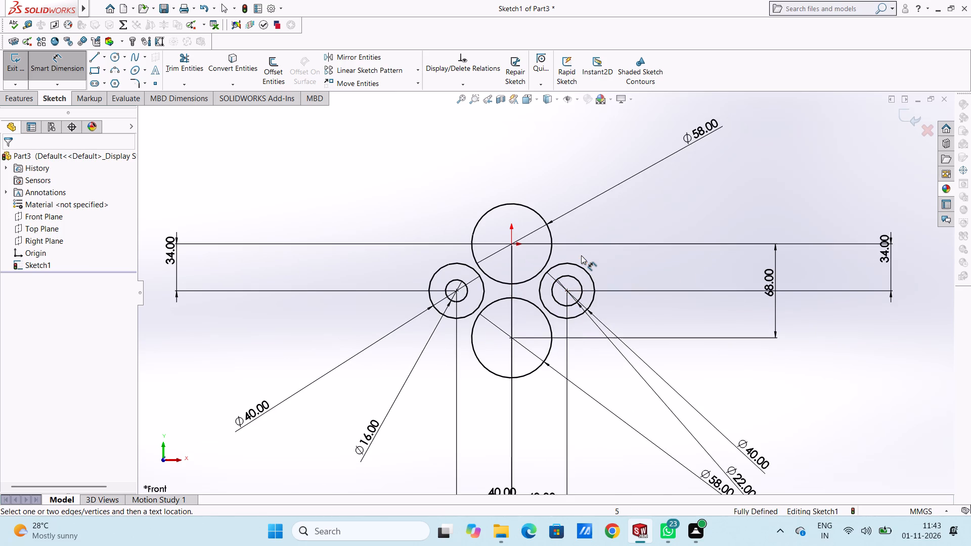
pyautogui.scroll(-4, 562, 224)
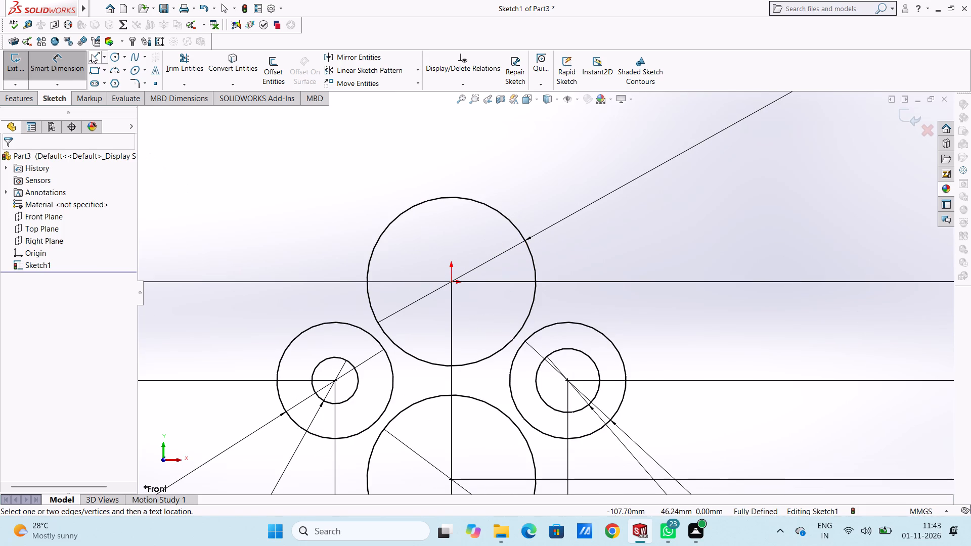
pyautogui.click(91, 53)
pyautogui.scroll(4, 477, 325)
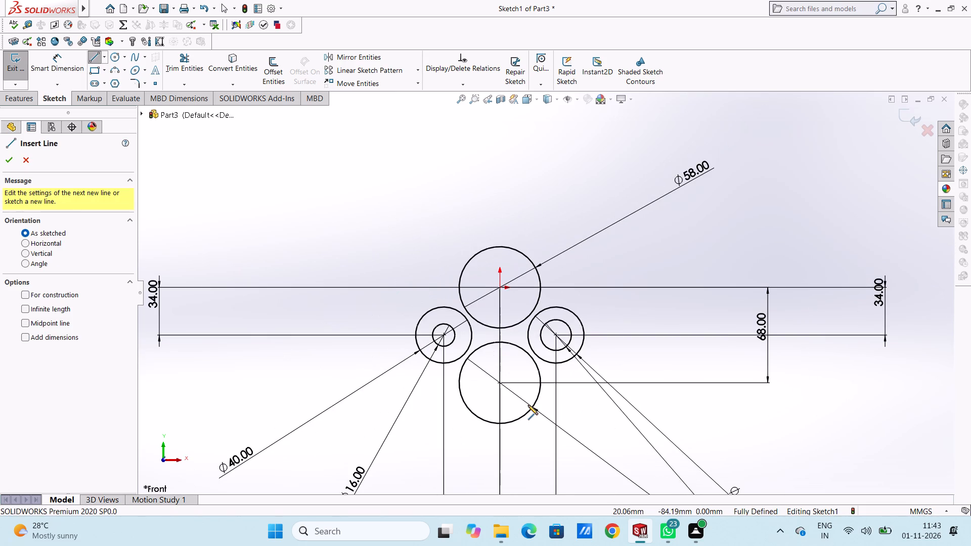
pyautogui.click(418, 321)
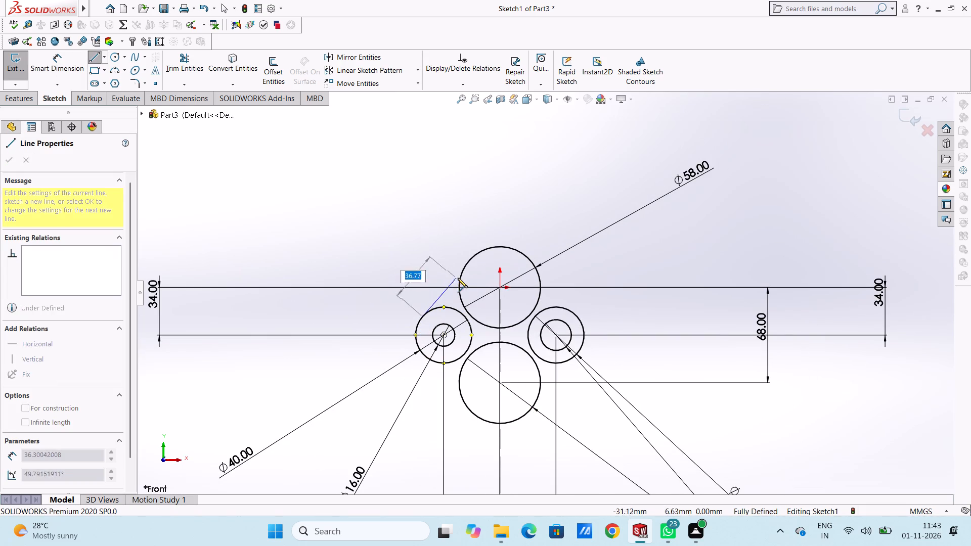
pyautogui.click(470, 257)
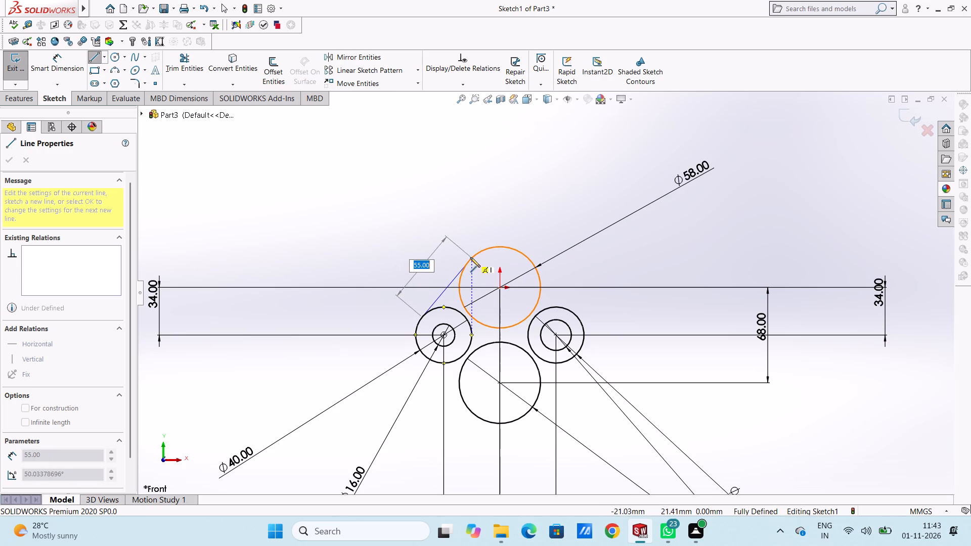
pyautogui.rightClick(501, 171)
pyautogui.doubleClick(513, 176)
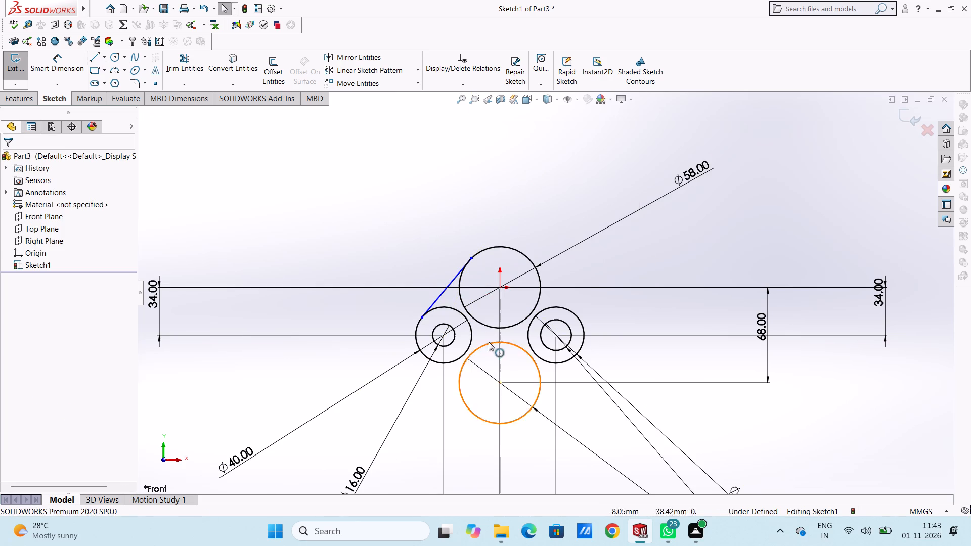
# Sketch a slanted line about 52 mm long from the left outer circle's lower-left edge to the lower 58 mm circle's lower-left edge.
pyautogui.scroll(4, 489, 342)
pyautogui.scroll(-1, 558, 382)
pyautogui.scroll(-4, 552, 321)
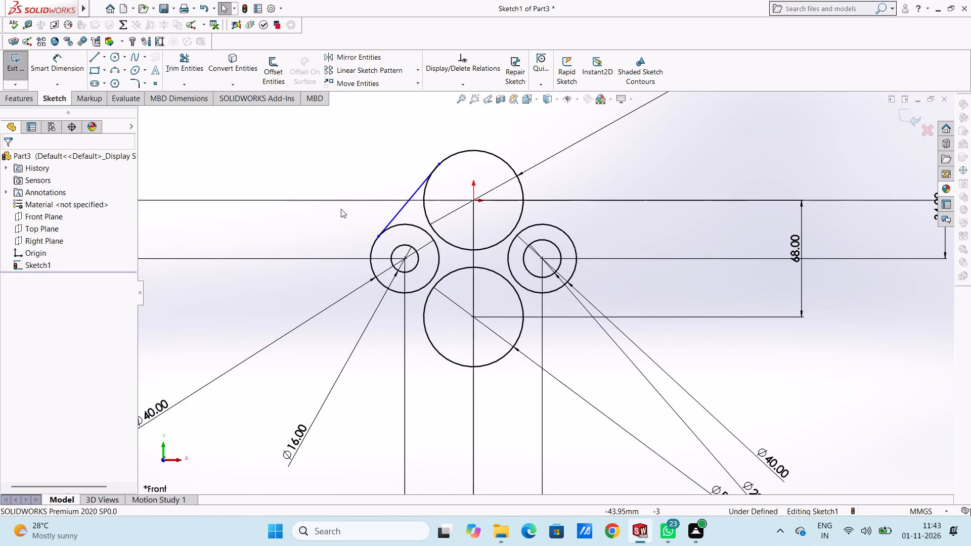
pyautogui.click(95, 59)
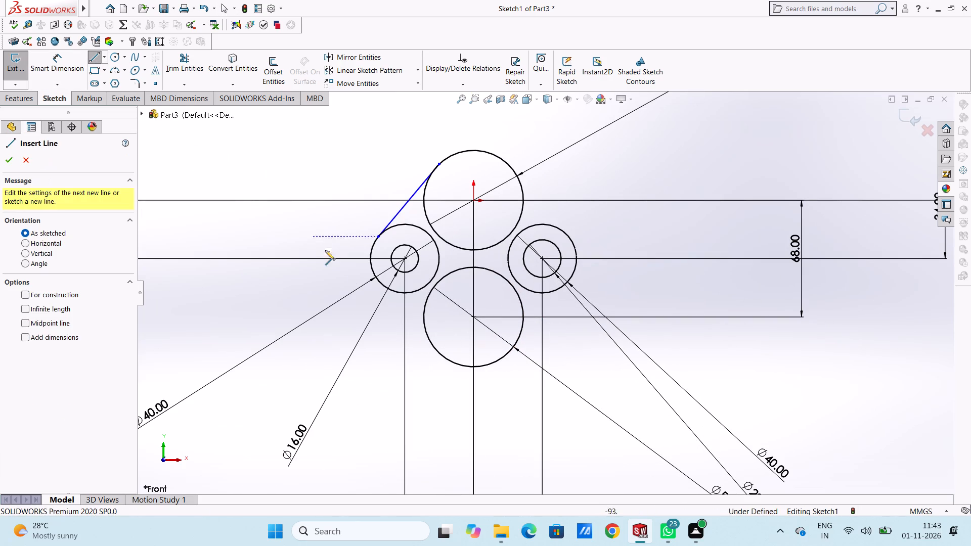
pyautogui.click(378, 282)
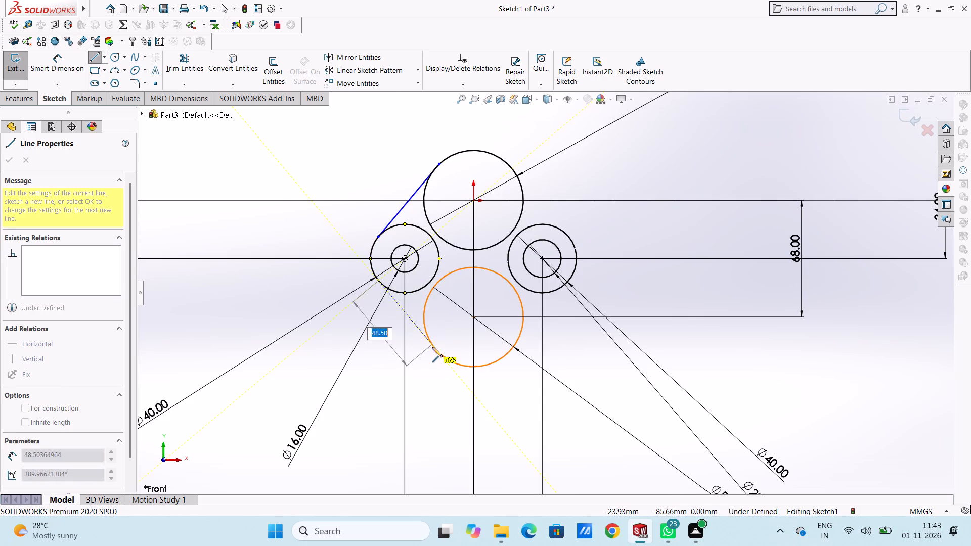
pyautogui.click(432, 347)
pyautogui.rightClick(450, 307)
pyautogui.doubleClick(453, 311)
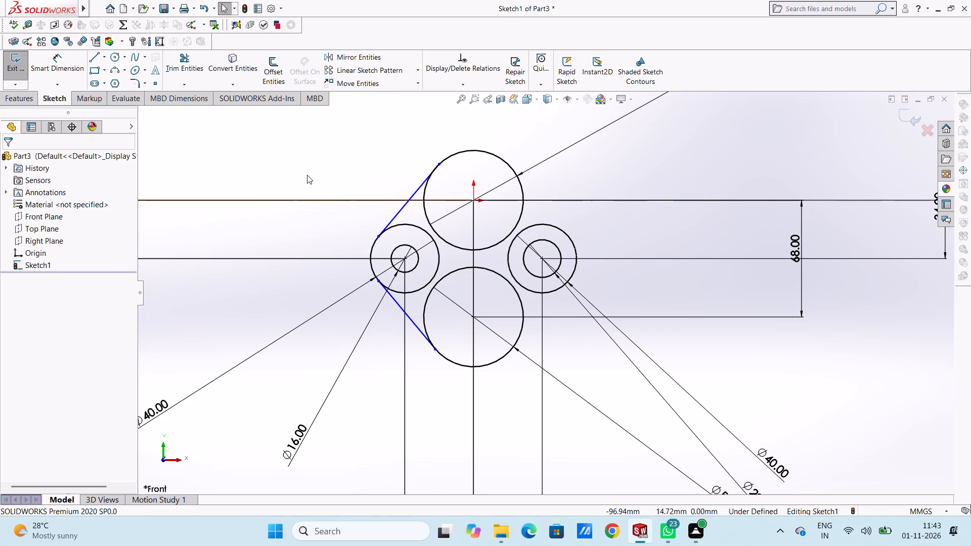
# Make the upper slanted line tangent to the upper 58 mm circle.
pyautogui.click(405, 206)
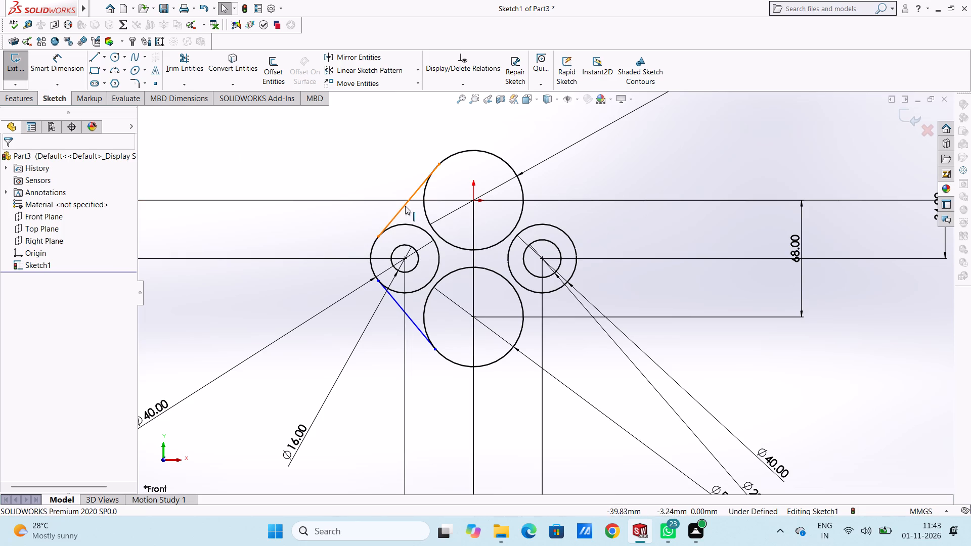
pyautogui.keyDown('ctrl'); pyautogui.click(426, 193); pyautogui.keyUp('ctrl')
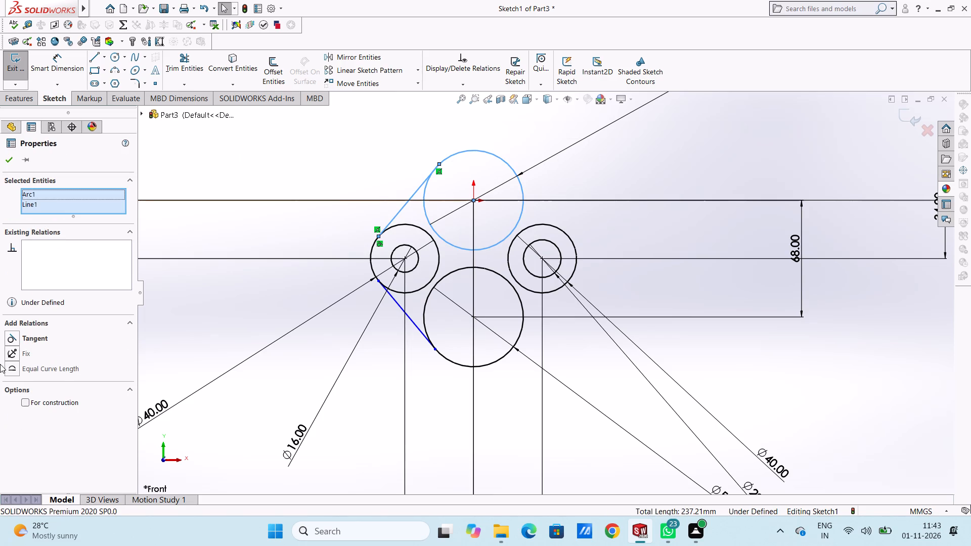
pyautogui.click(8, 336)
pyautogui.click(171, 326)
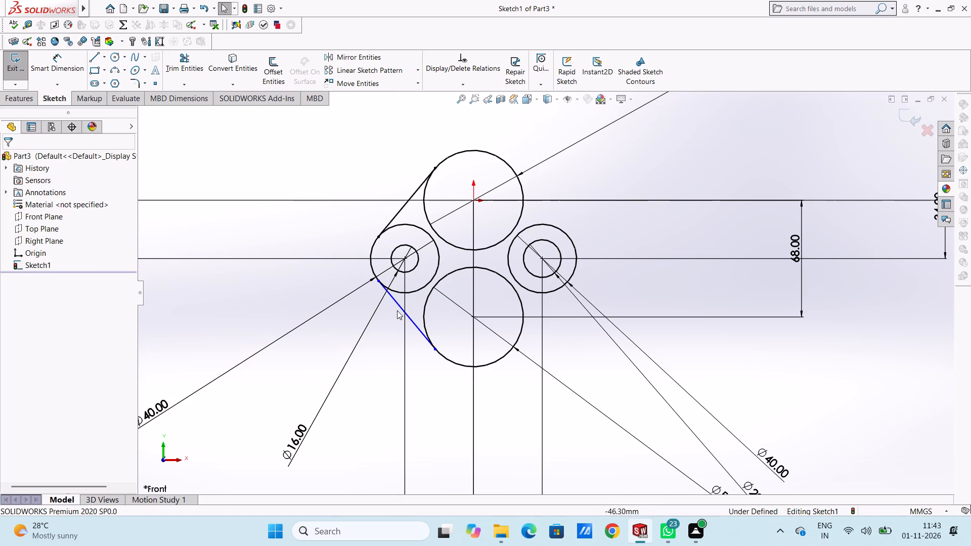
# Make the lower slanted line tangent to both the lower 58 mm circle and the left 40 mm circle.
pyautogui.click(402, 310)
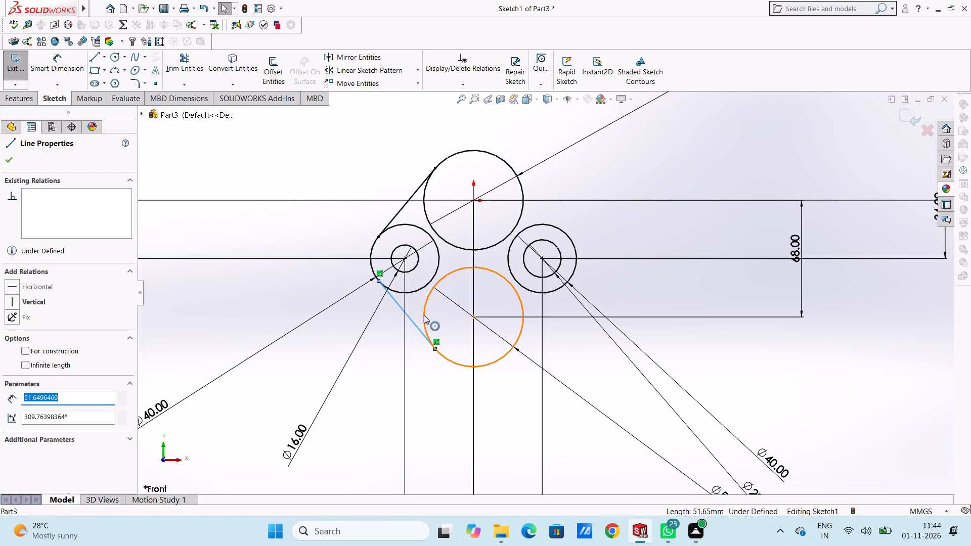
pyautogui.keyDown('ctrl'); pyautogui.click(424, 315); pyautogui.keyUp('ctrl')
pyautogui.click(16, 333)
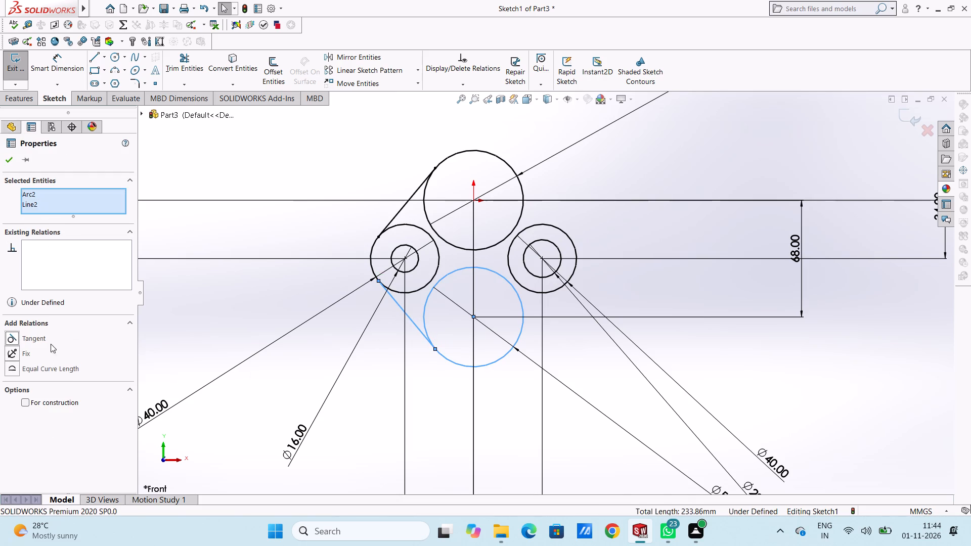
pyautogui.click(195, 339)
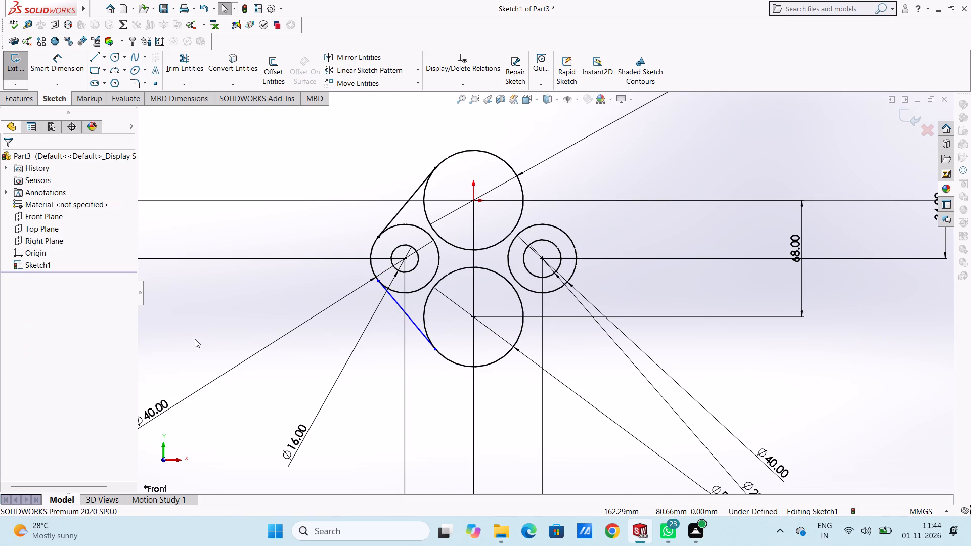
pyautogui.click(396, 305)
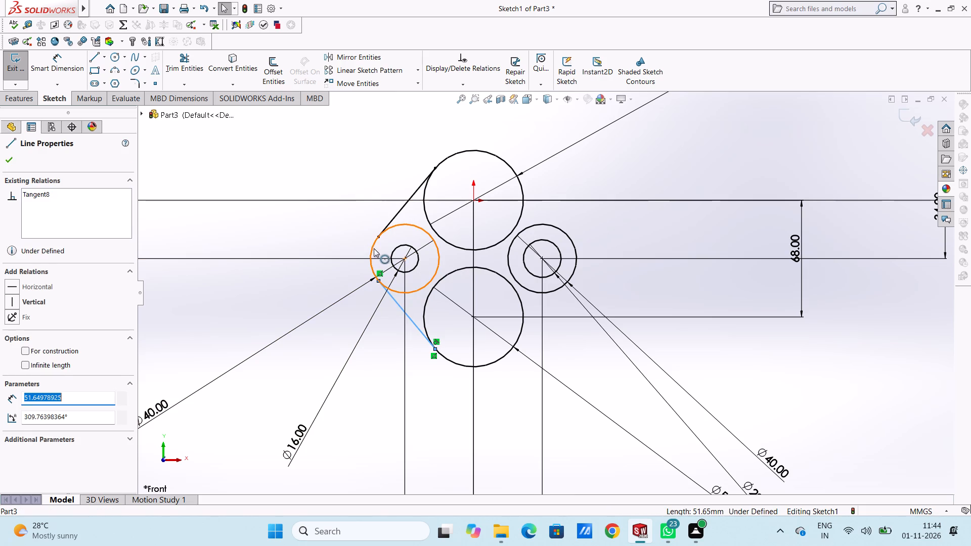
pyautogui.keyDown('ctrl'); pyautogui.click(373, 248); pyautogui.keyUp('ctrl')
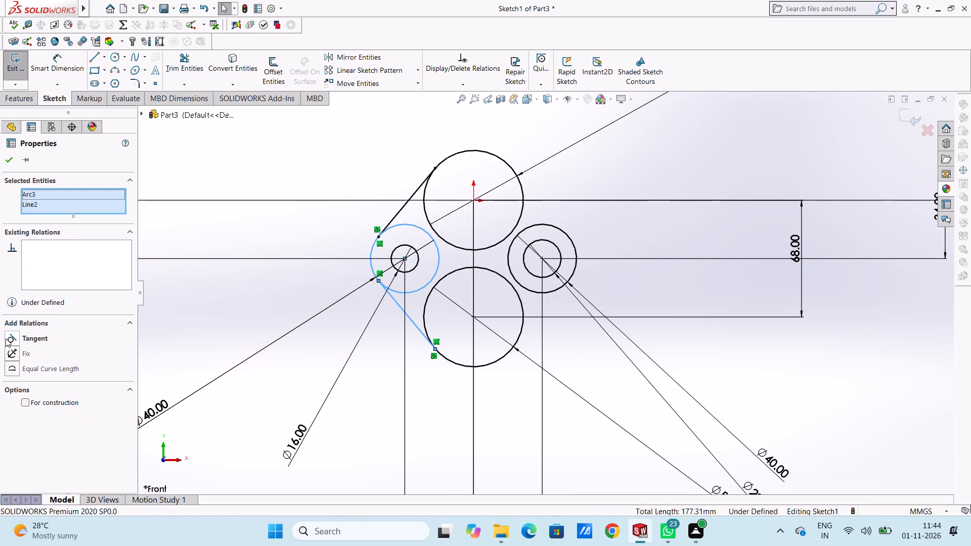
pyautogui.click(6, 338)
pyautogui.click(250, 307)
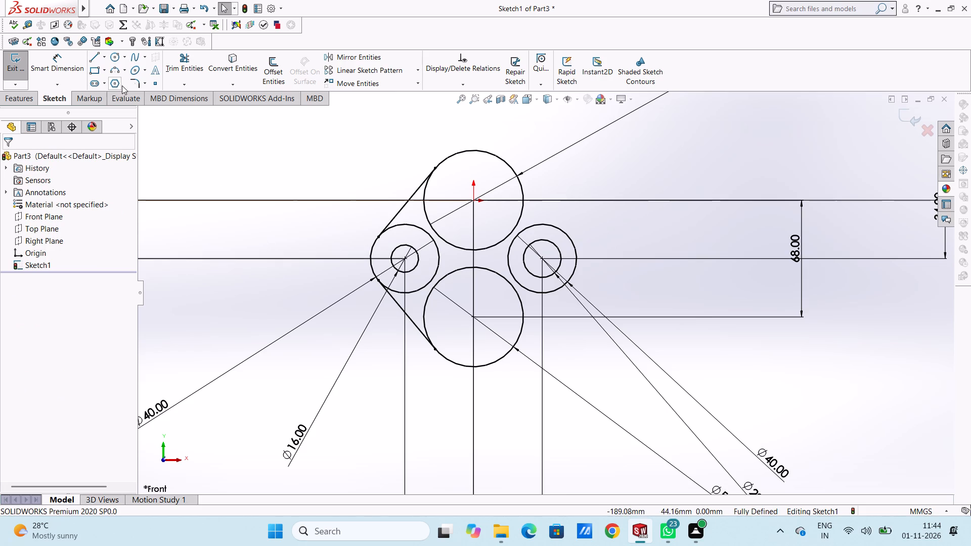
# Sketch a concave three-point arc of radius 15 mm from the upper 58 mm circle's right edge to the top of the right 40 mm circle.
pyautogui.click(115, 70)
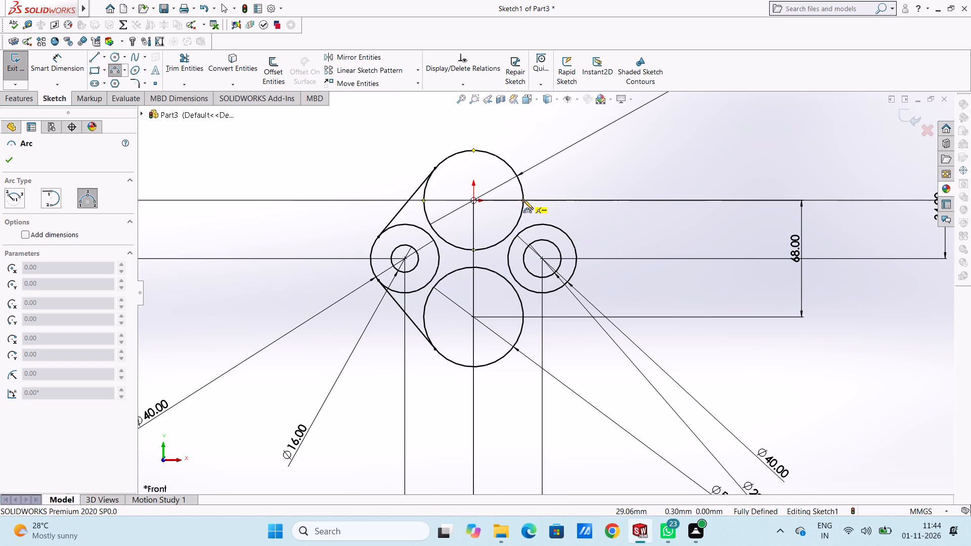
pyautogui.click(523, 200)
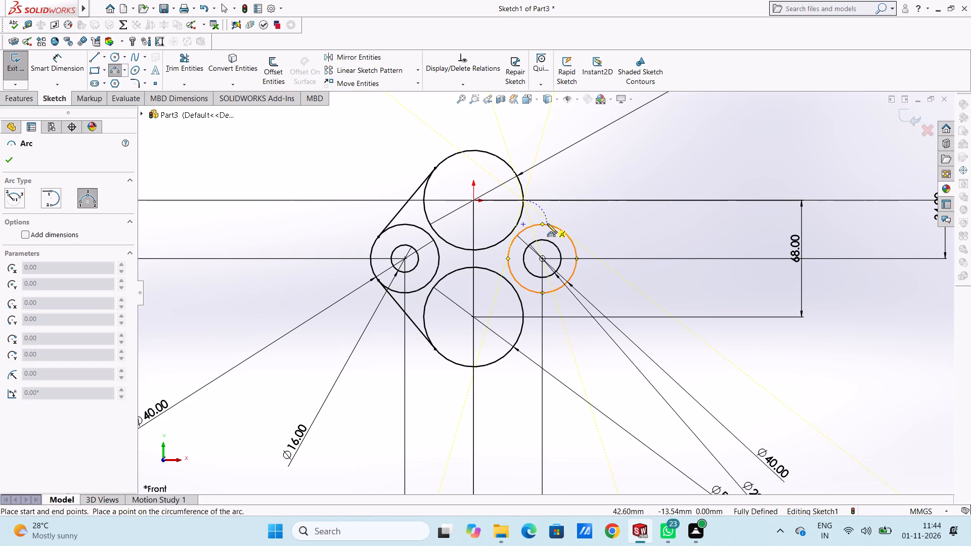
pyautogui.click(548, 223)
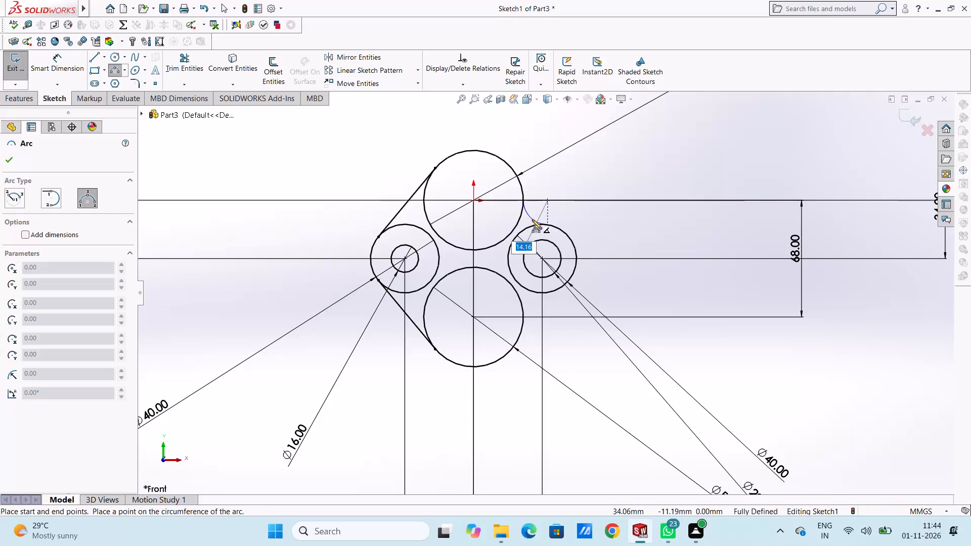
pyautogui.write('15')
pyautogui.press('Return')
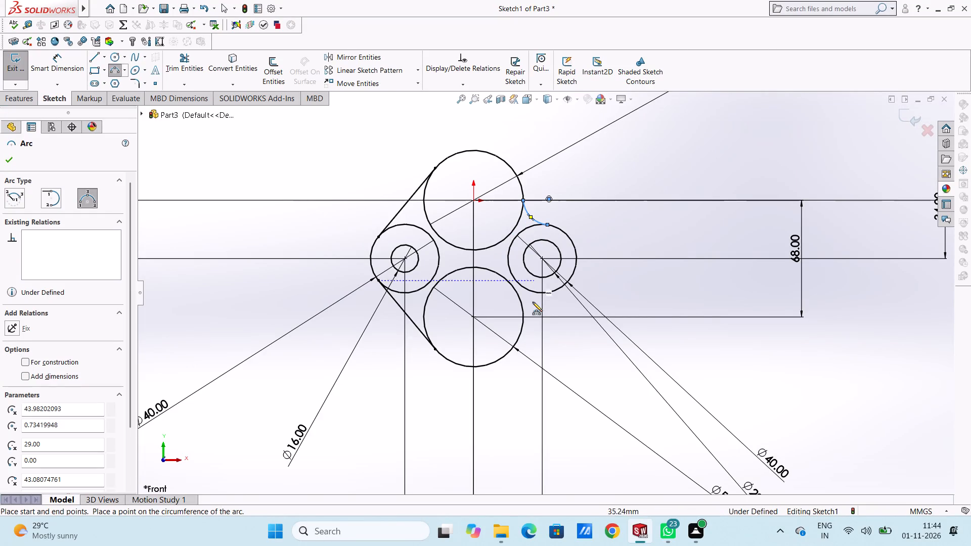
# Sketch a matching three-point arc of radius 15 mm from the lower 58 mm circle's right edge to the bottom of the right 40 mm circle.
pyautogui.click(523, 313)
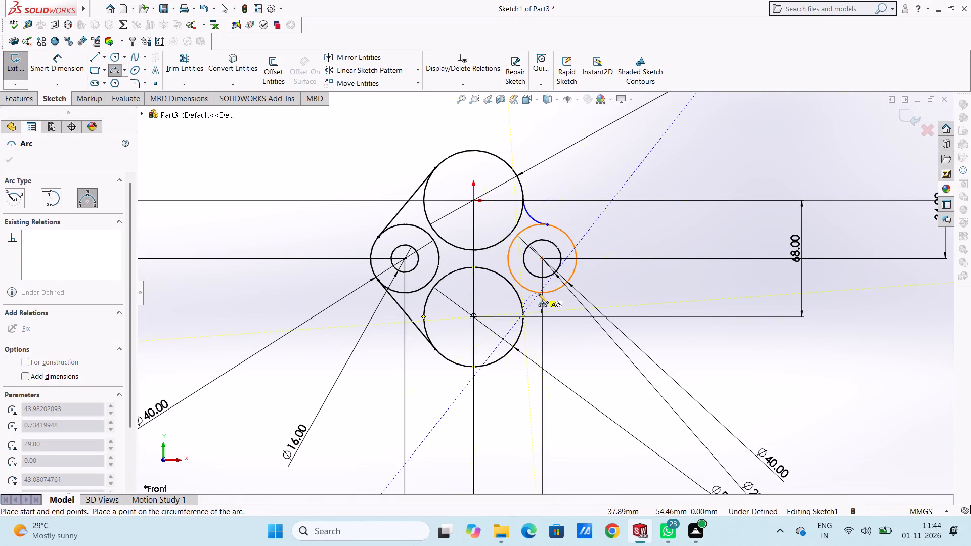
pyautogui.click(542, 293)
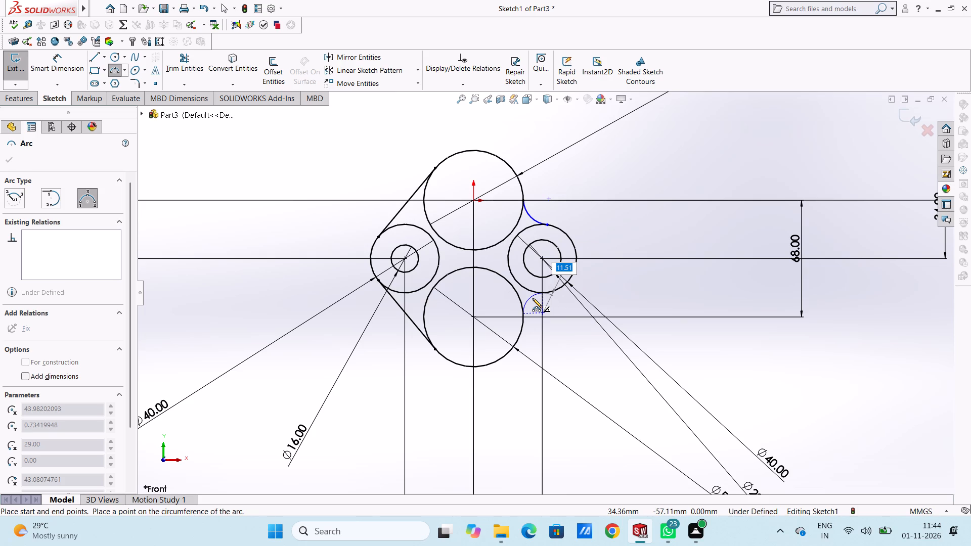
pyautogui.write('15')
pyautogui.press('Return')
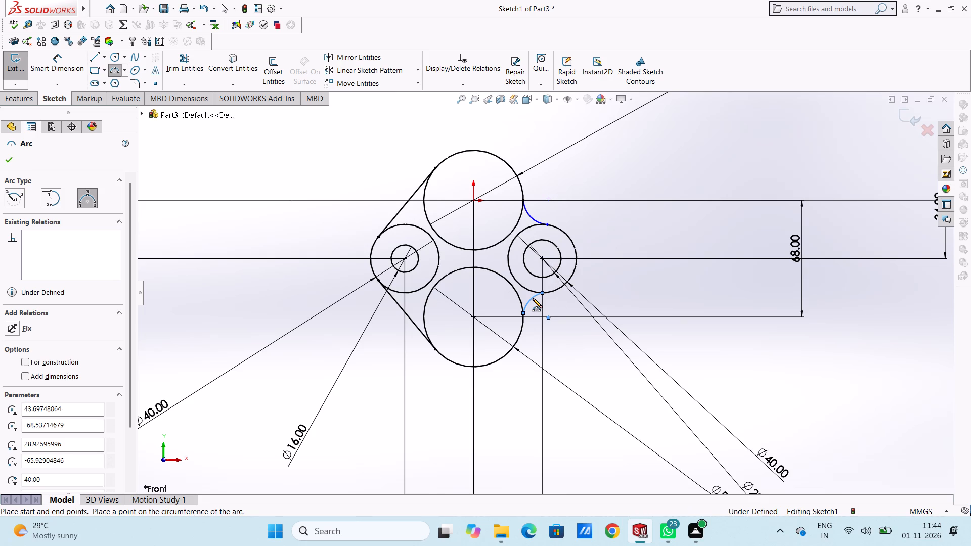
pyautogui.click(8, 156)
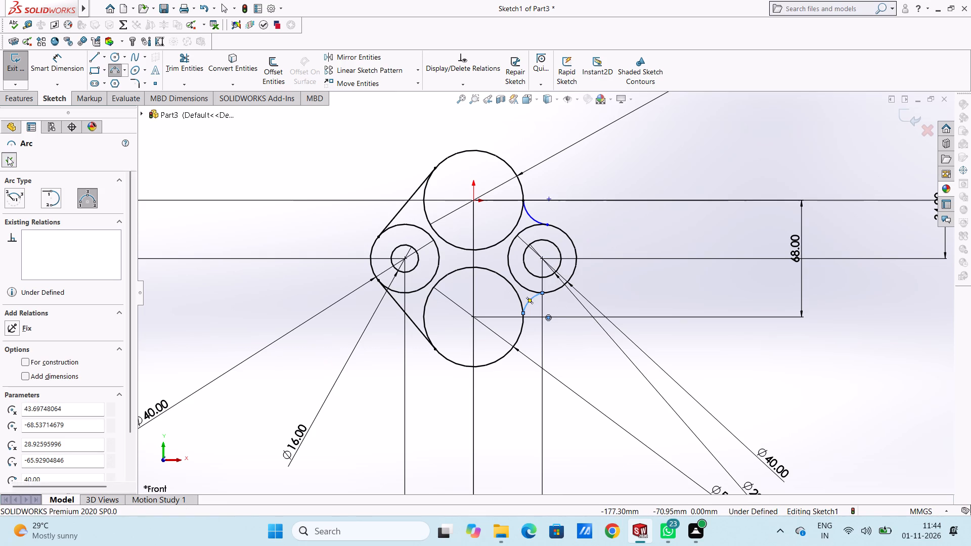
pyautogui.click(256, 169)
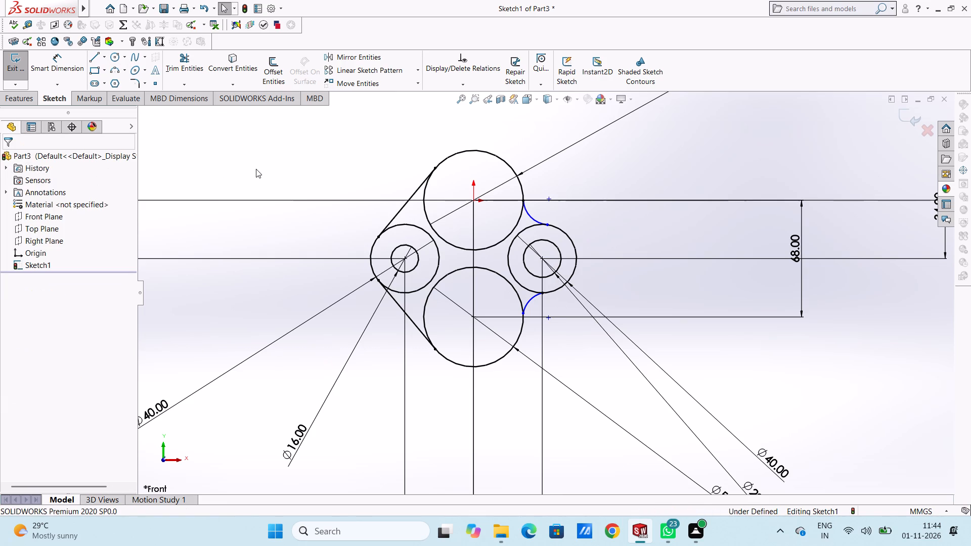
# Dimension the upper connecting arc's radius as 15 mm.
pyautogui.click(58, 67)
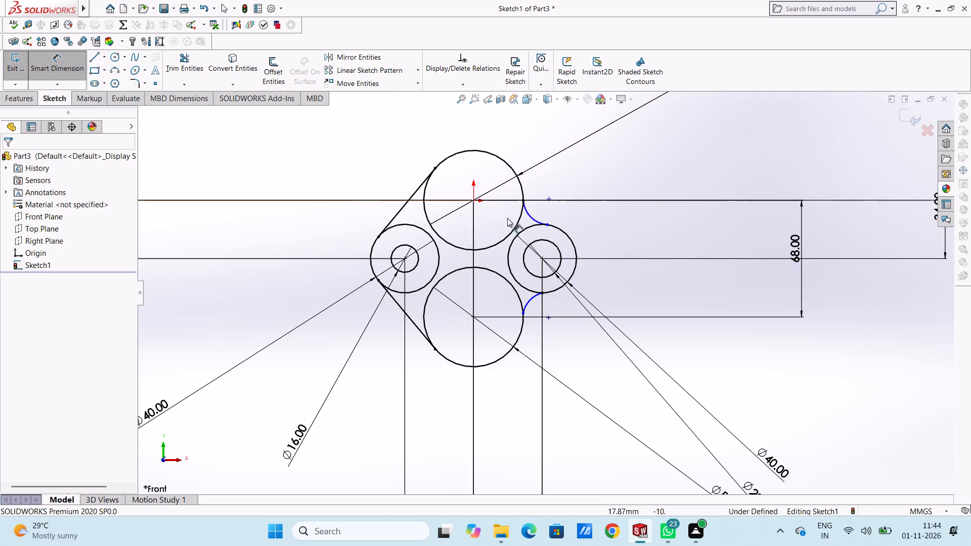
pyautogui.click(534, 218)
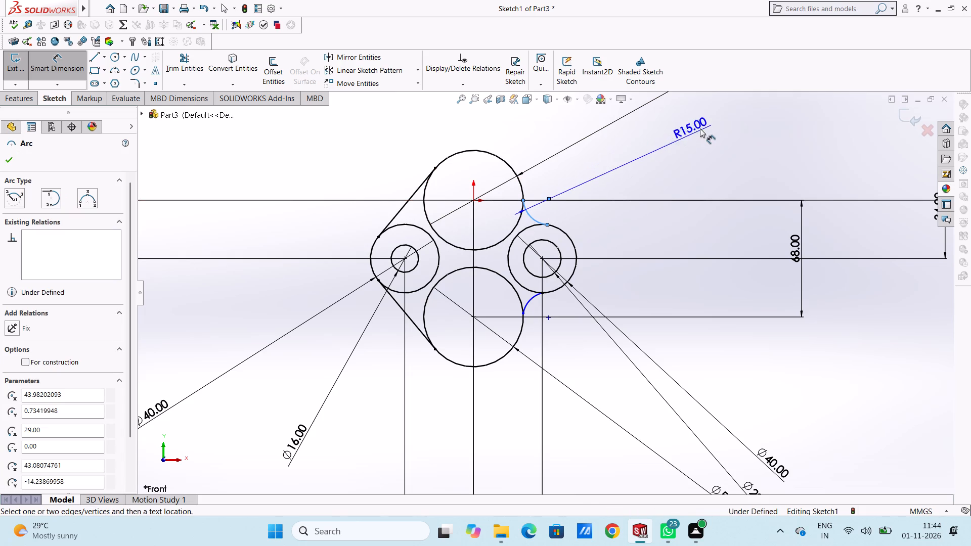
pyautogui.scroll(3, 702, 117)
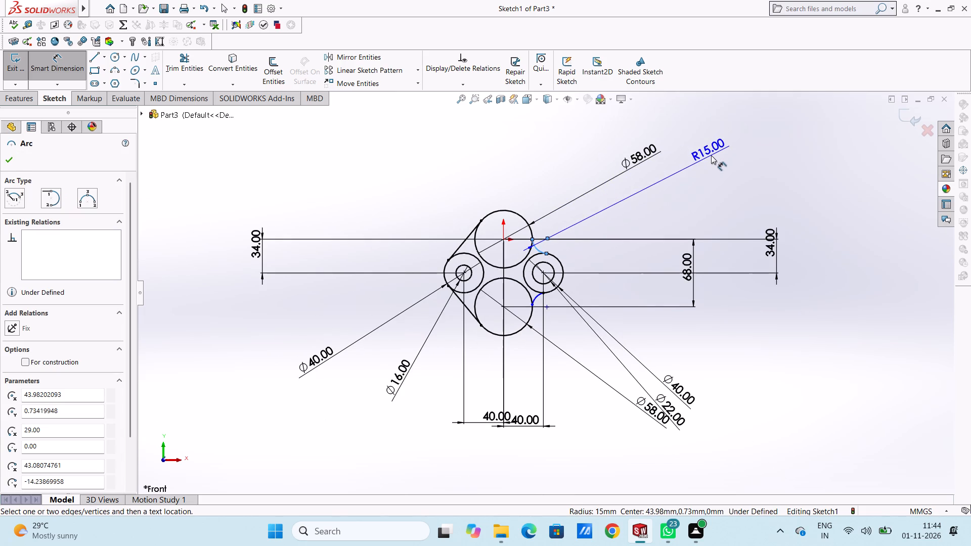
pyautogui.click(712, 140)
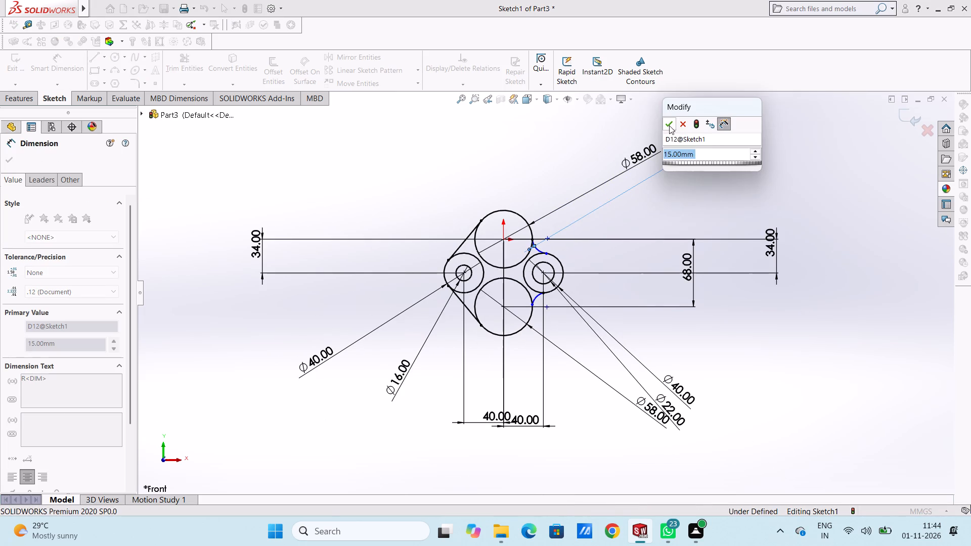
pyautogui.click(669, 125)
pyautogui.click(489, 170)
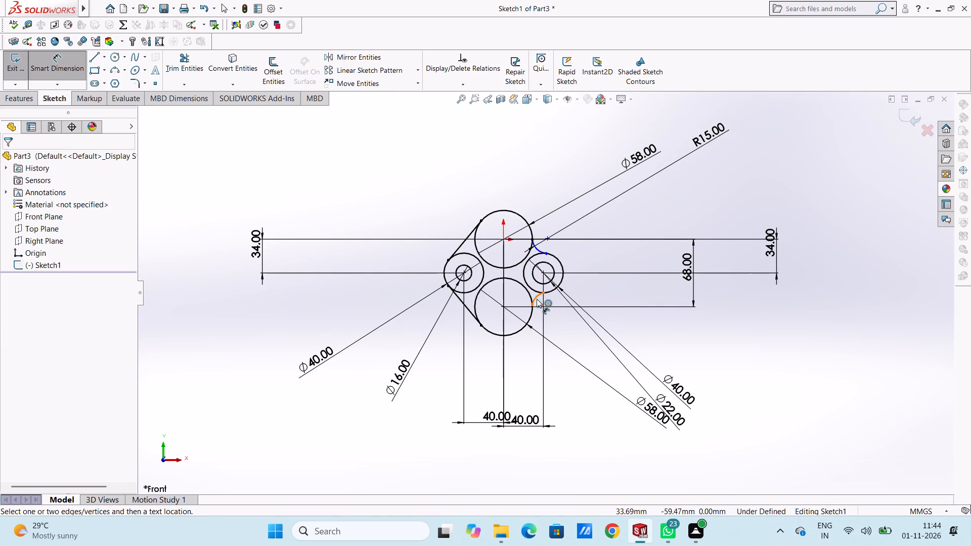
# Dimension the lower connecting arc's radius as 15 mm.
pyautogui.click(535, 300)
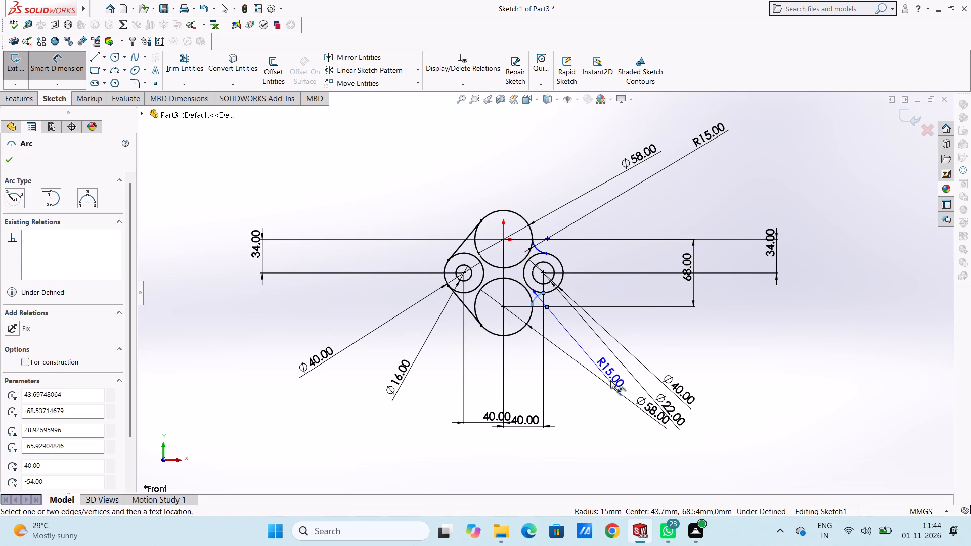
pyautogui.click(711, 458)
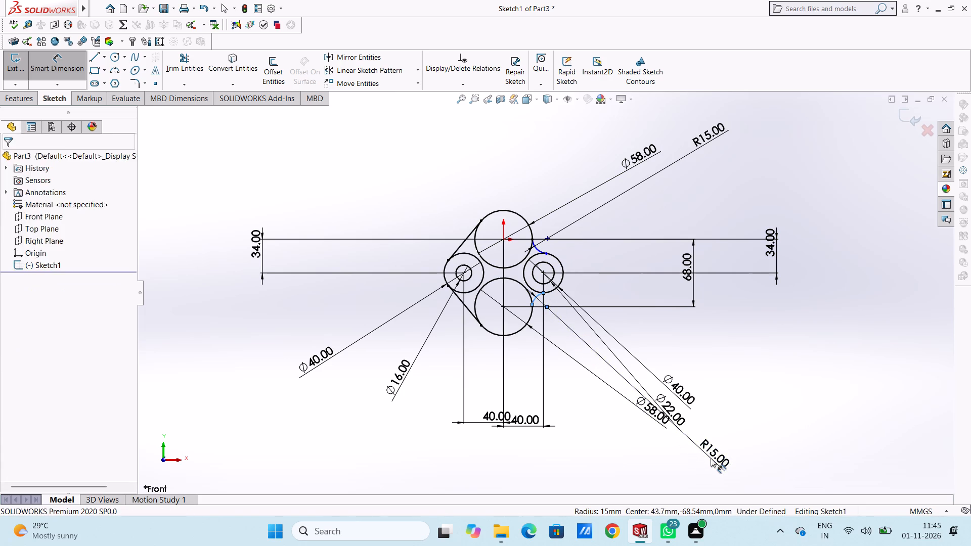
pyautogui.click(667, 443)
pyautogui.click(606, 451)
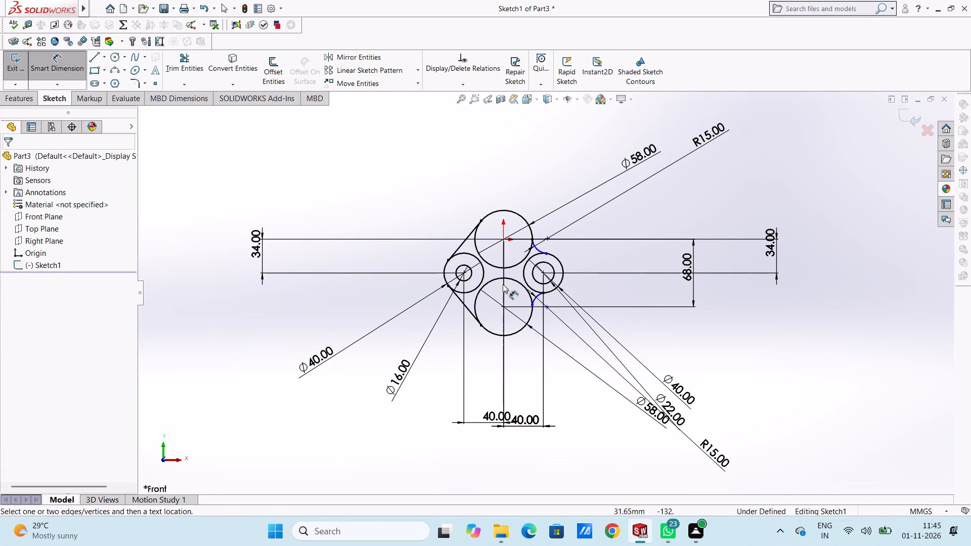
pyautogui.scroll(-3, 535, 250)
pyautogui.click(72, 69)
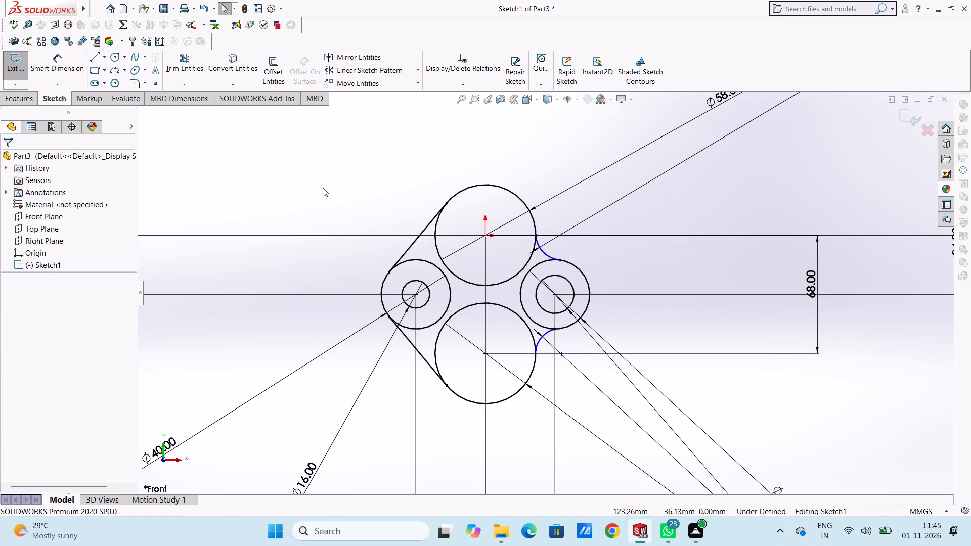
# Make the upper 15 mm arc tangent to the right 40 mm circle.
pyautogui.scroll(-4, 559, 262)
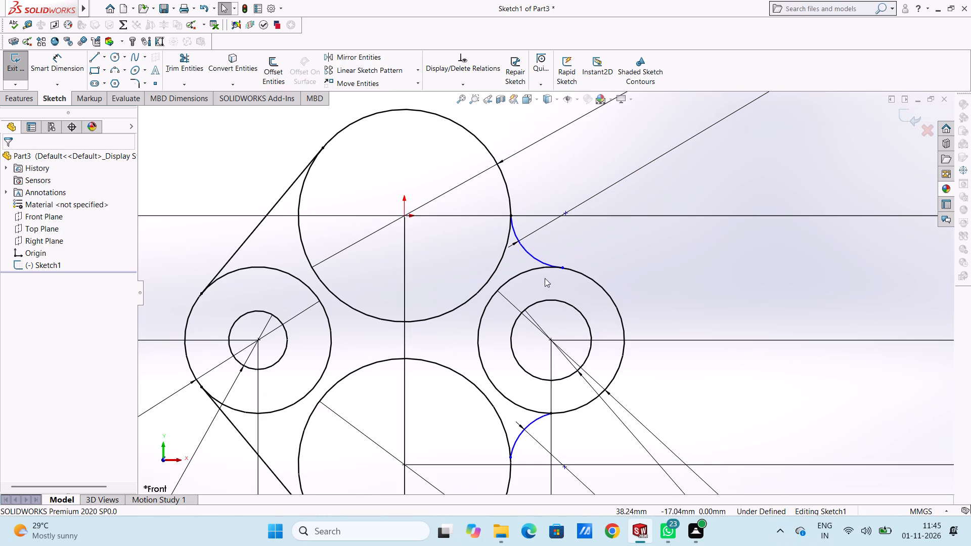
pyautogui.scroll(-4, 600, 292)
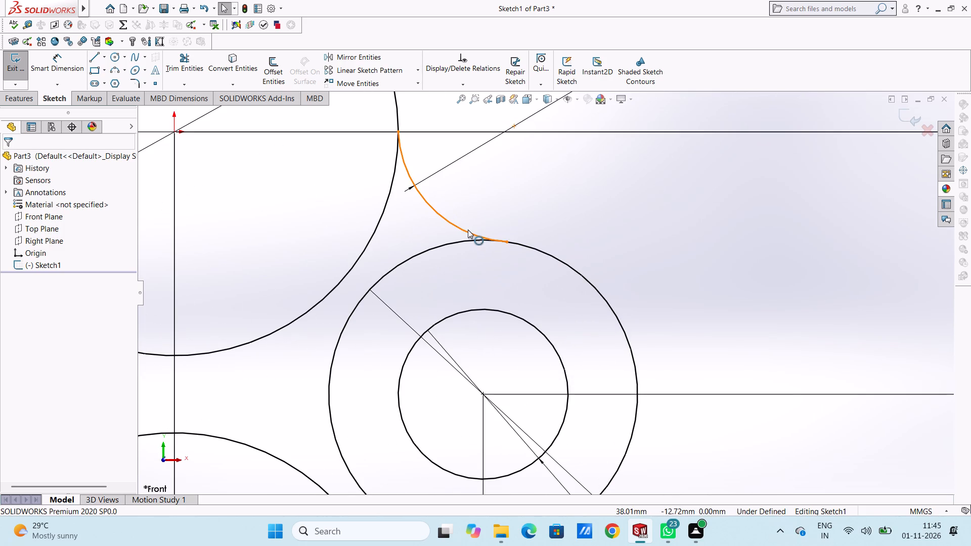
pyautogui.click(468, 230)
pyautogui.keyDown('ctrl'); pyautogui.click(461, 242); pyautogui.keyUp('ctrl')
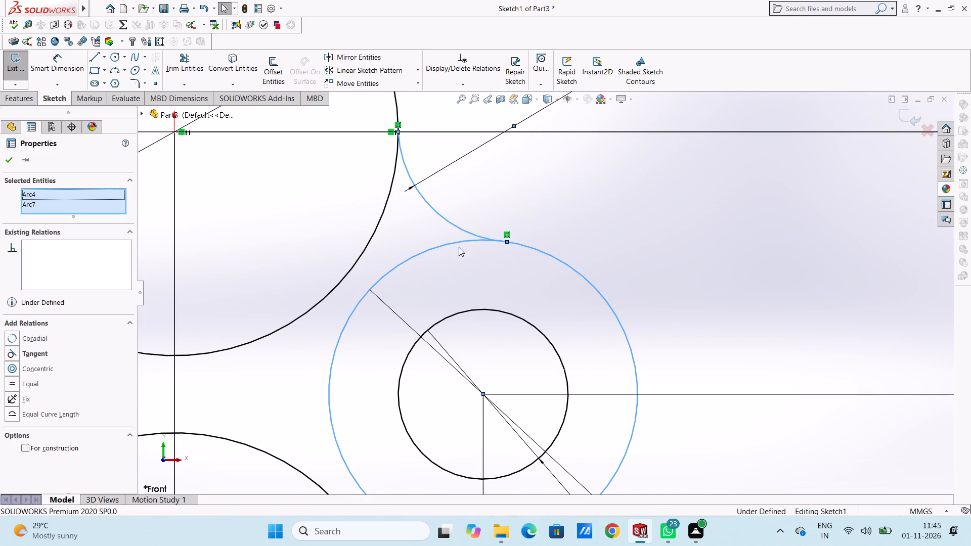
pyautogui.click(10, 355)
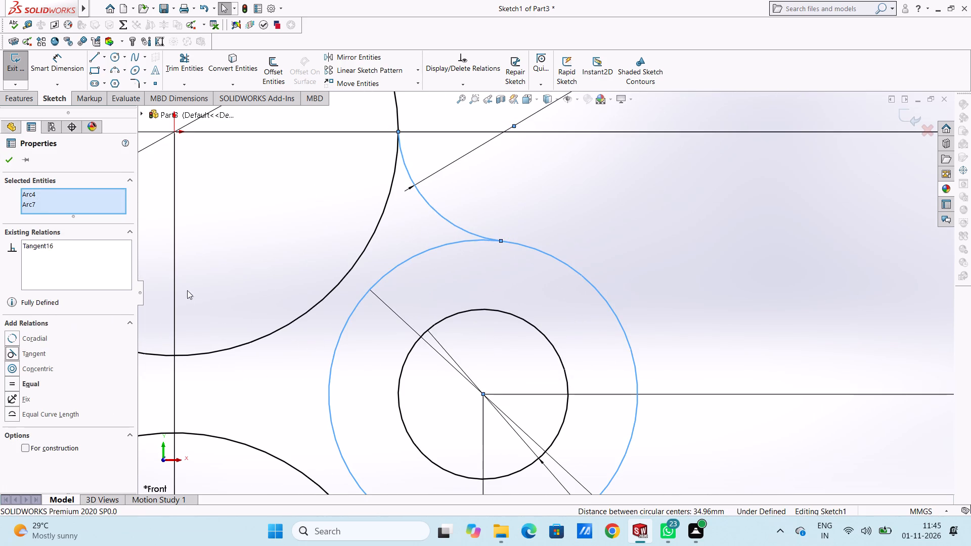
# Make the lower 15 mm connecting arc tangent to the lower 58 mm circle.
pyautogui.click(291, 244)
pyautogui.scroll(9, 291, 244)
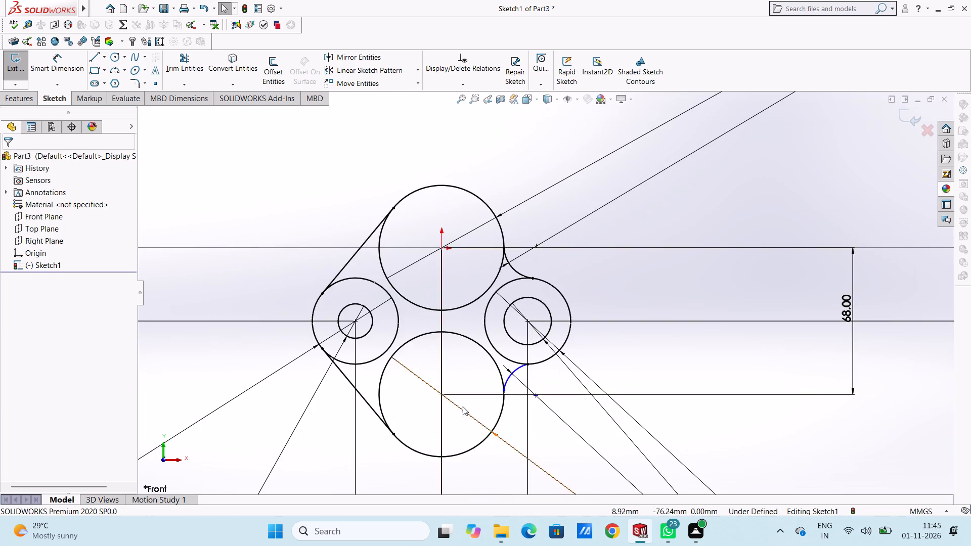
pyautogui.scroll(5, 463, 406)
pyautogui.scroll(-4, 552, 379)
pyautogui.scroll(-4, 509, 251)
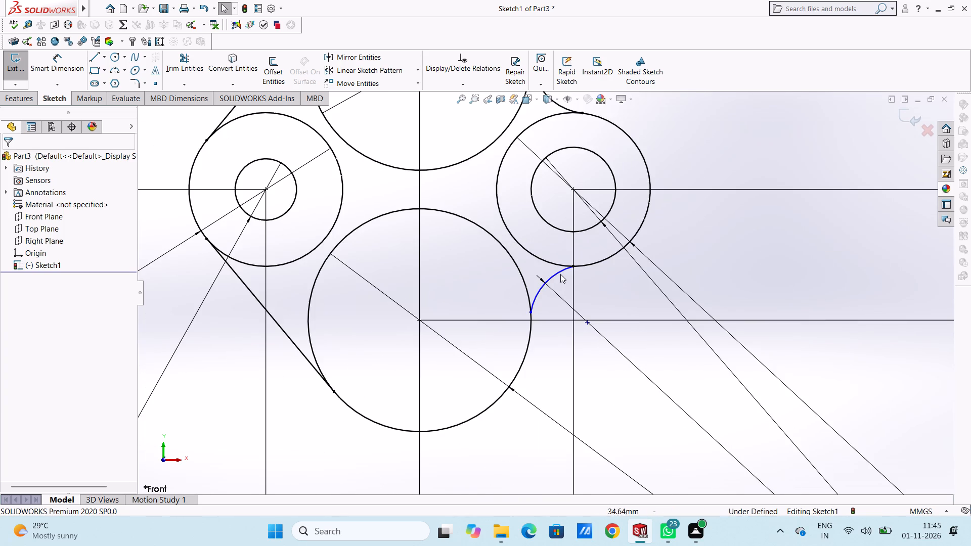
pyautogui.scroll(-4, 562, 275)
pyautogui.click(506, 325)
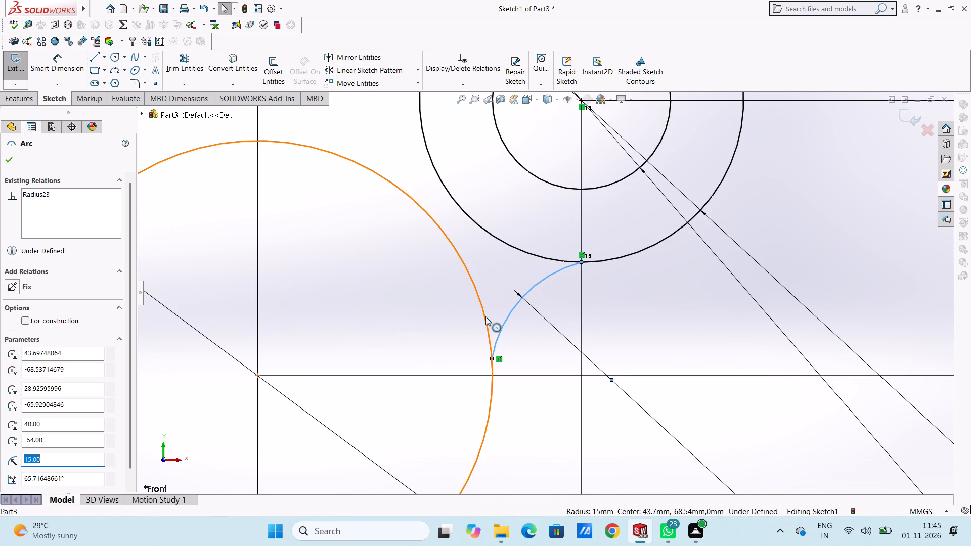
pyautogui.keyDown('ctrl'); pyautogui.click(485, 316); pyautogui.keyUp('ctrl')
pyautogui.click(14, 357)
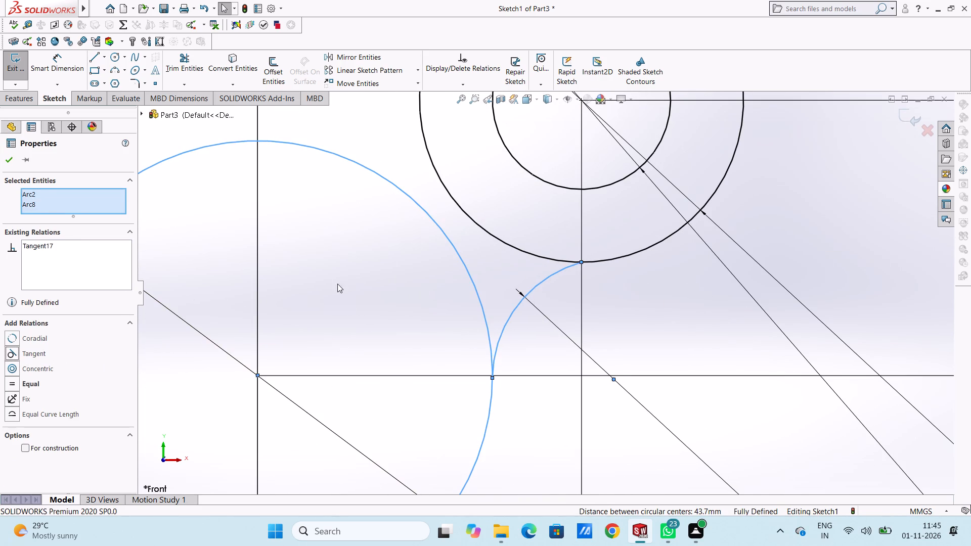
pyautogui.click(413, 252)
pyautogui.scroll(10, 486, 249)
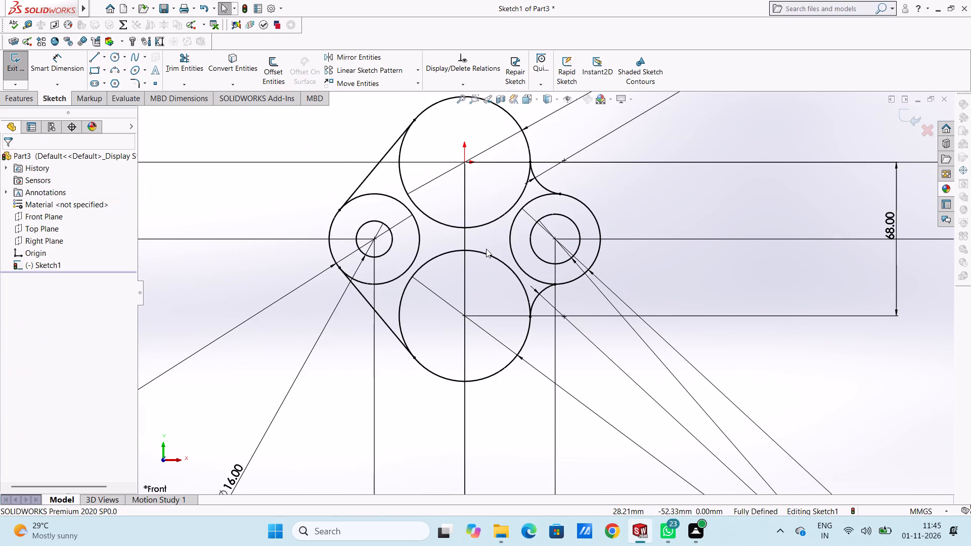
# Trim away the inner portions of the right and left 40 mm circles, keeping their outer arcs as the profile outline.
pyautogui.click(189, 70)
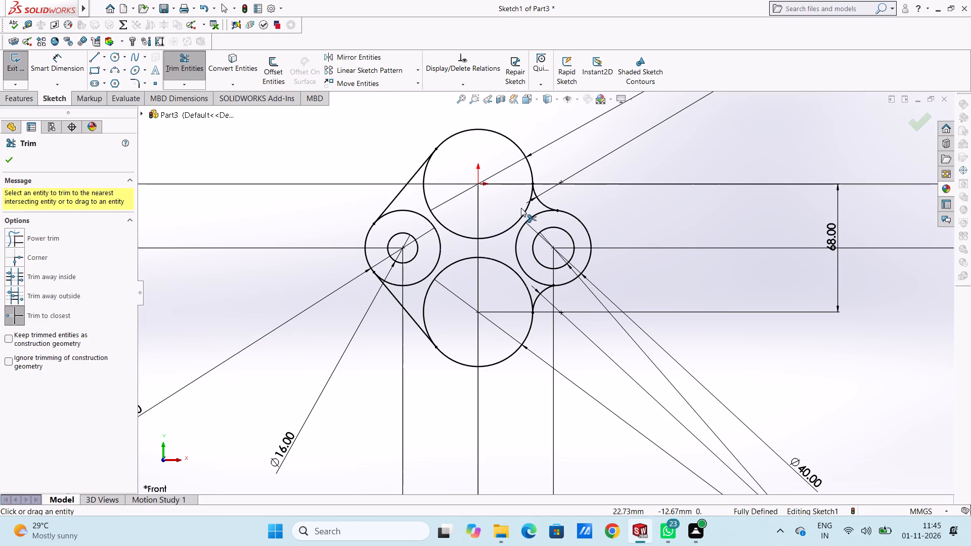
pyautogui.scroll(2, 492, 269)
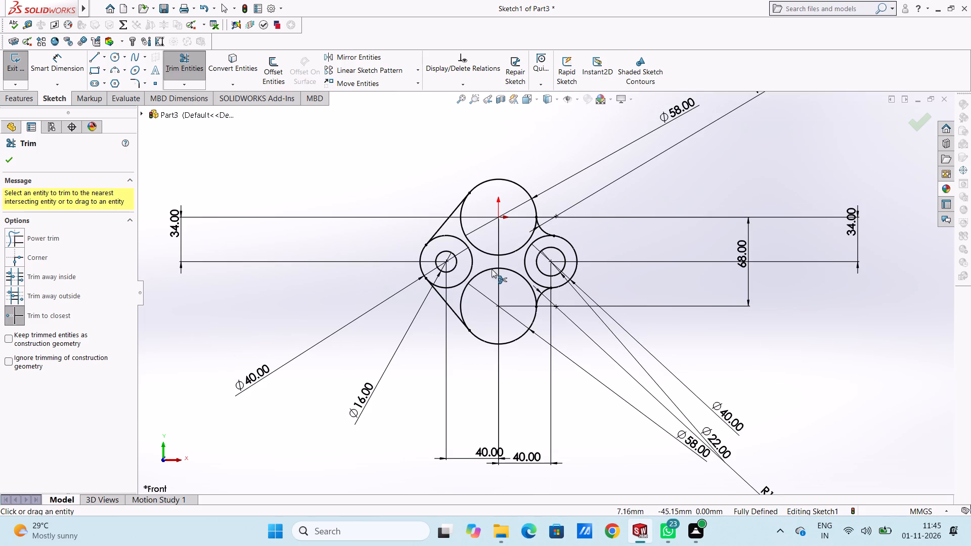
pyautogui.scroll(-3, 568, 262)
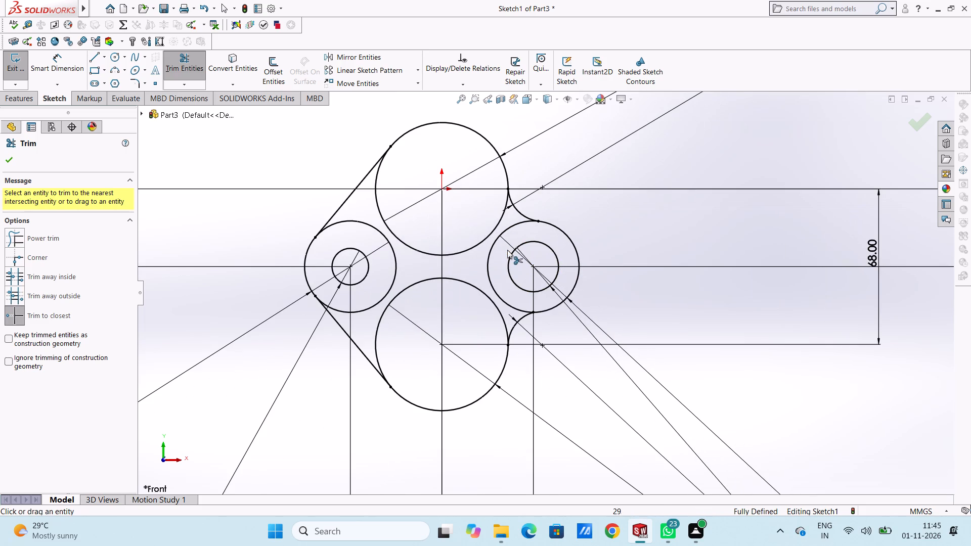
pyautogui.click(491, 249)
pyautogui.scroll(3, 492, 262)
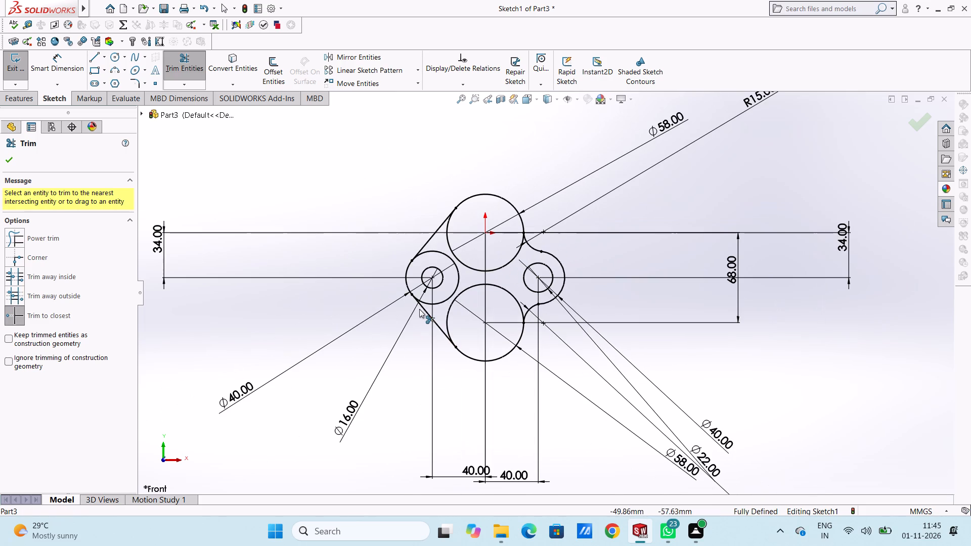
pyautogui.scroll(2, 419, 281)
pyautogui.scroll(-3, 494, 308)
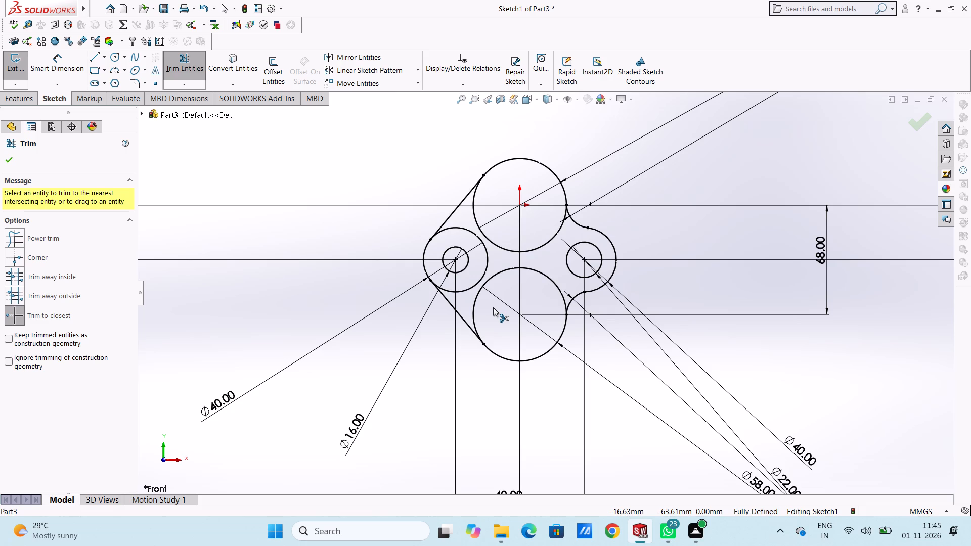
pyautogui.click(470, 231)
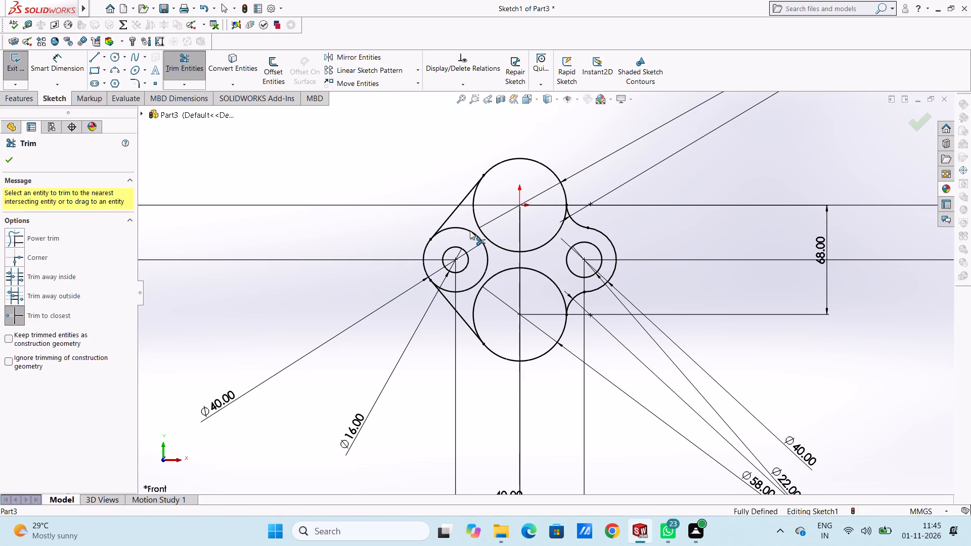
pyautogui.click(15, 159)
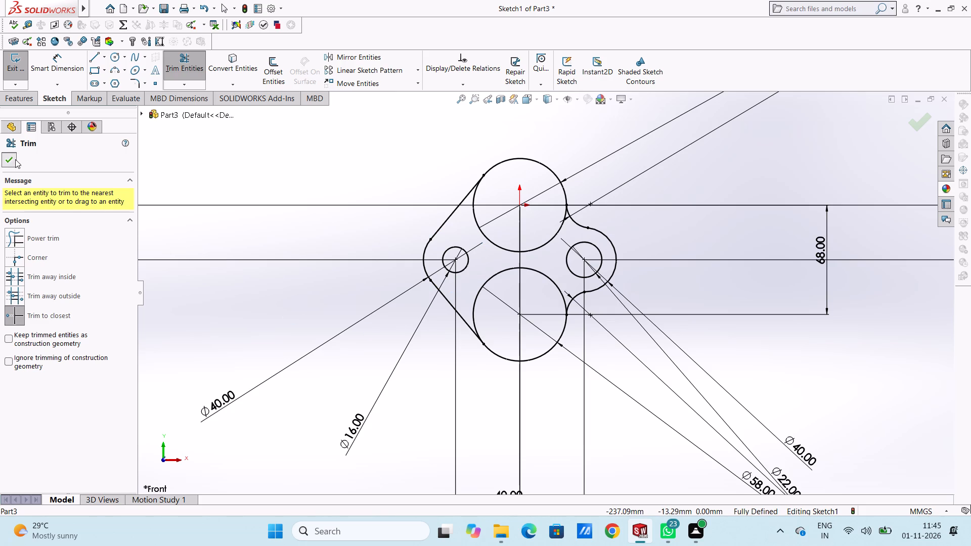
pyautogui.click(253, 195)
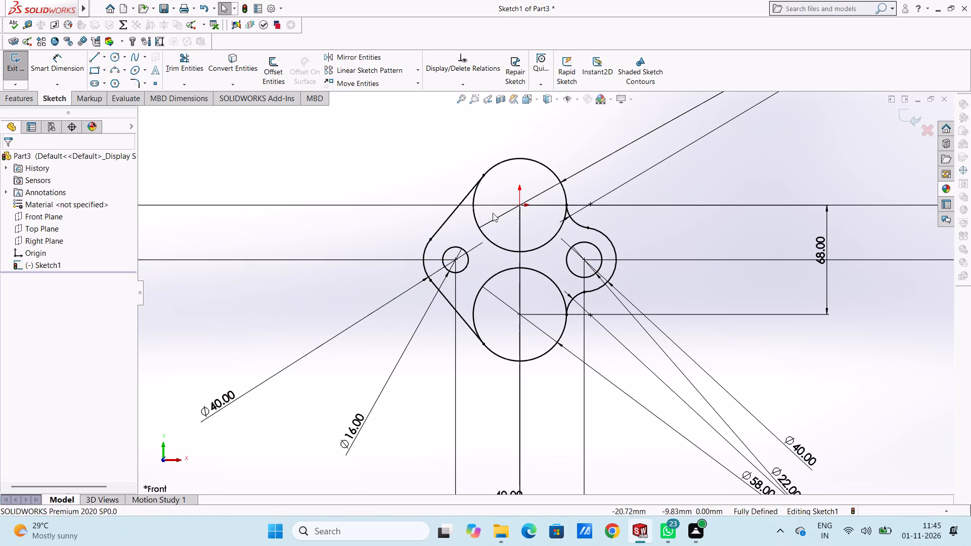
# Sketch a circle about 38 mm in diameter centred on the origin, inside the upper 58 mm circle.
pyautogui.click(112, 56)
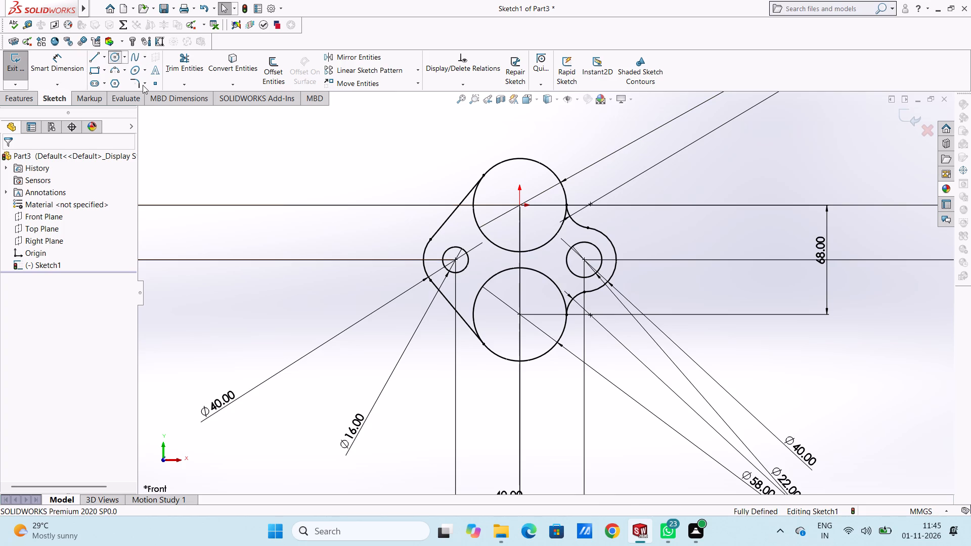
pyautogui.scroll(-6, 525, 208)
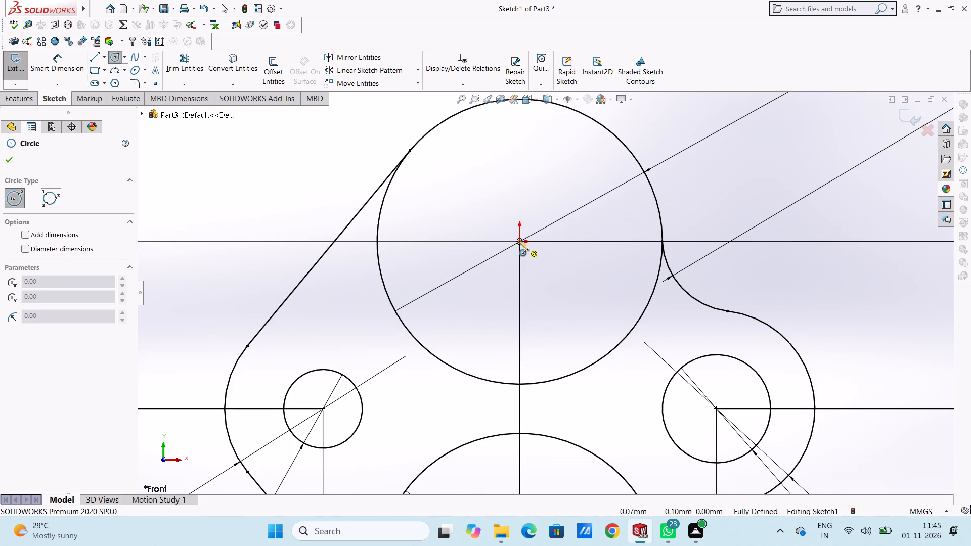
pyautogui.click(519, 241)
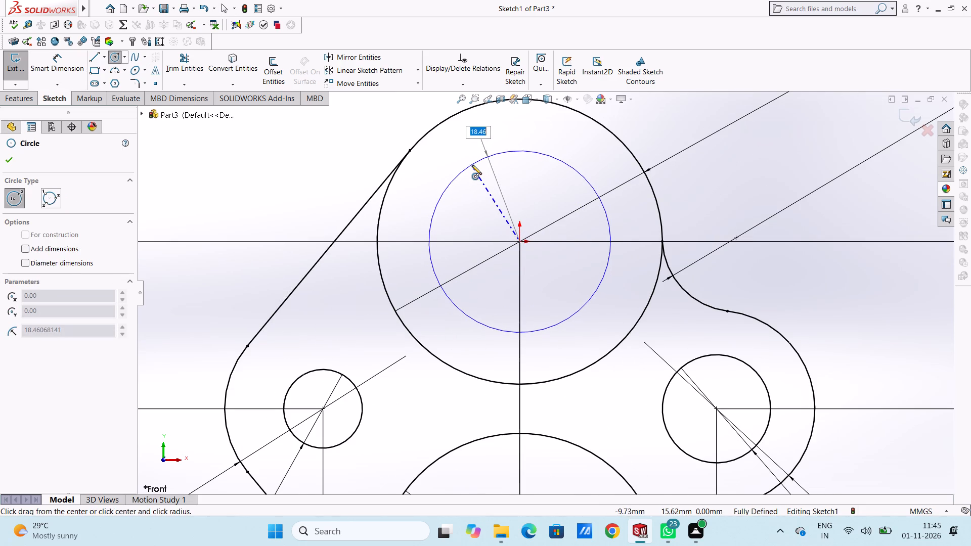
pyautogui.click(469, 162)
pyautogui.scroll(5, 502, 215)
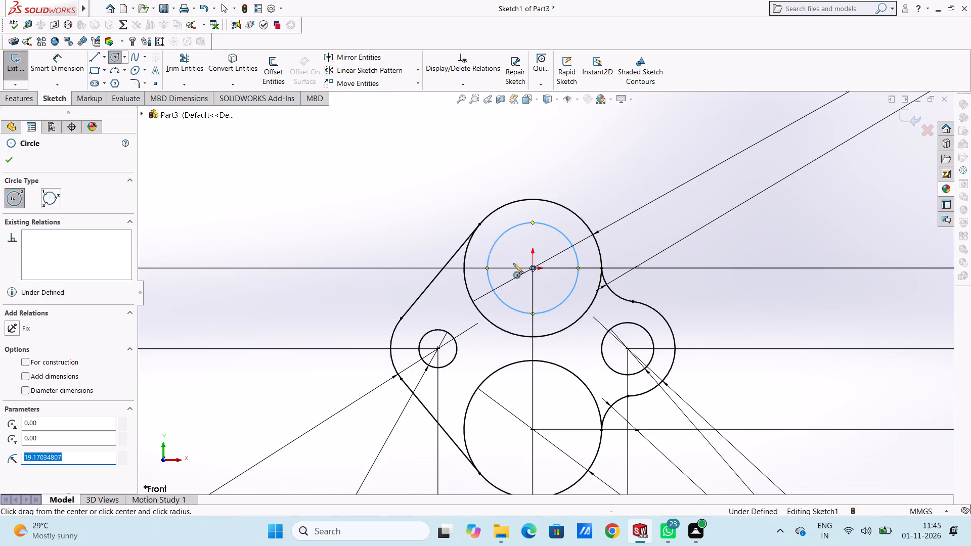
# Sketch a circle about 39 mm in diameter at the centre of the lower 58 mm circle.
pyautogui.scroll(6, 514, 301)
pyautogui.scroll(-3, 522, 365)
pyautogui.scroll(-6, 558, 307)
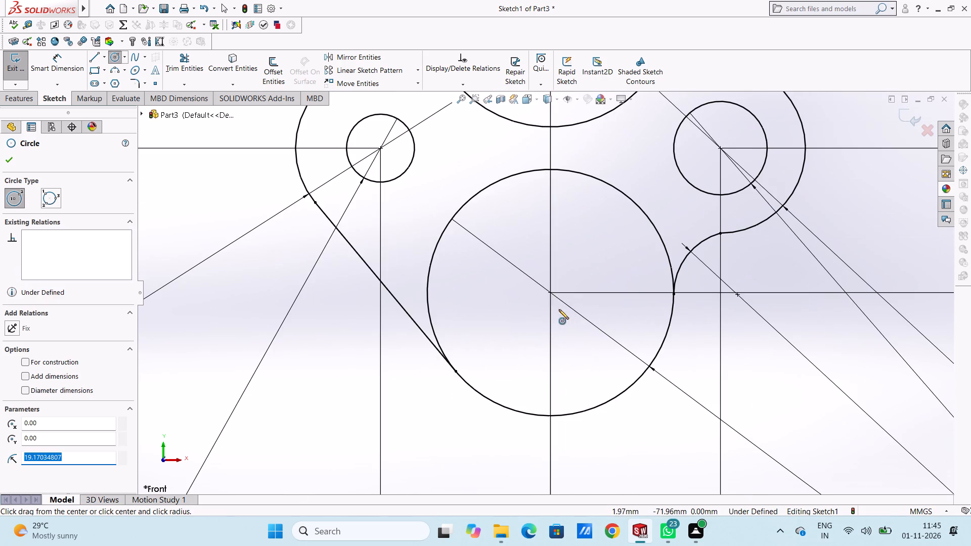
pyautogui.click(551, 295)
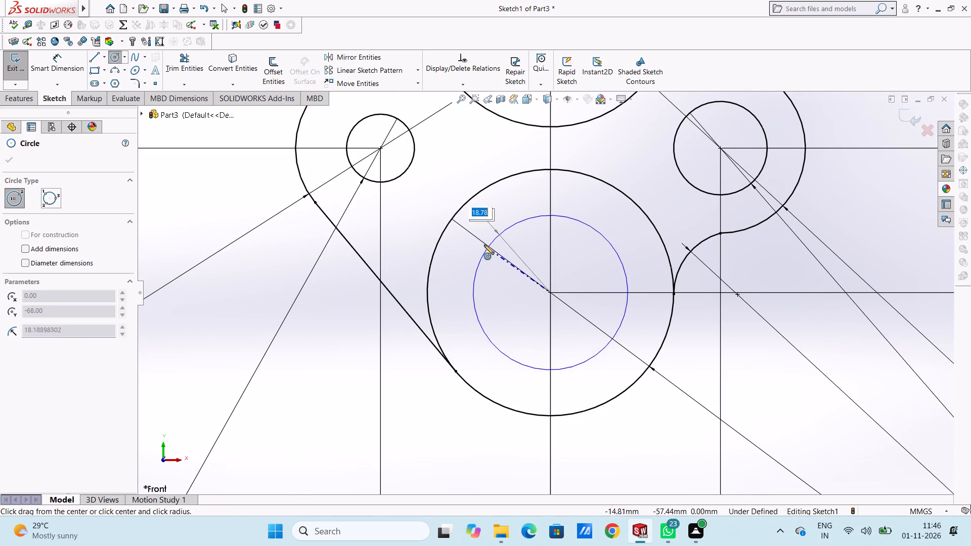
pyautogui.click(483, 244)
pyautogui.scroll(6, 462, 296)
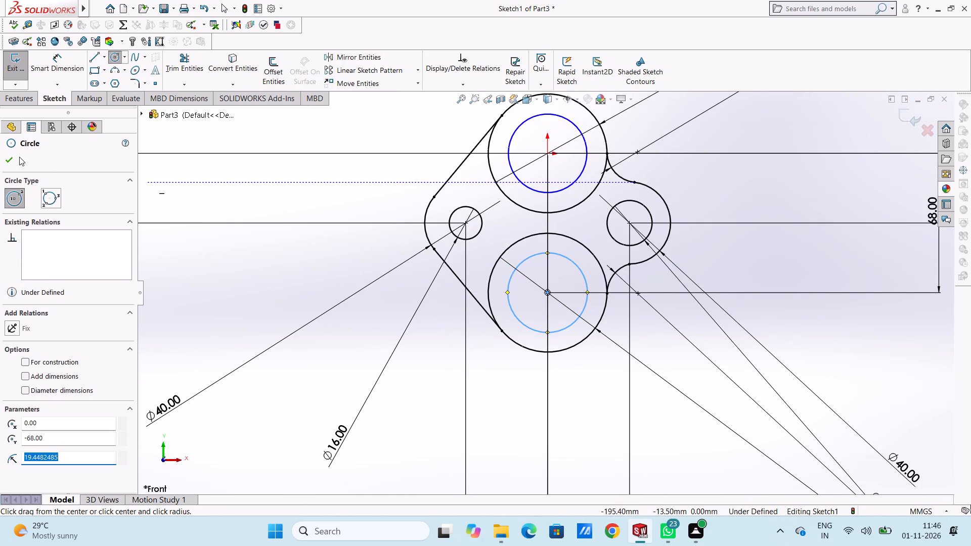
pyautogui.click(11, 158)
pyautogui.click(296, 189)
pyautogui.scroll(5, 391, 240)
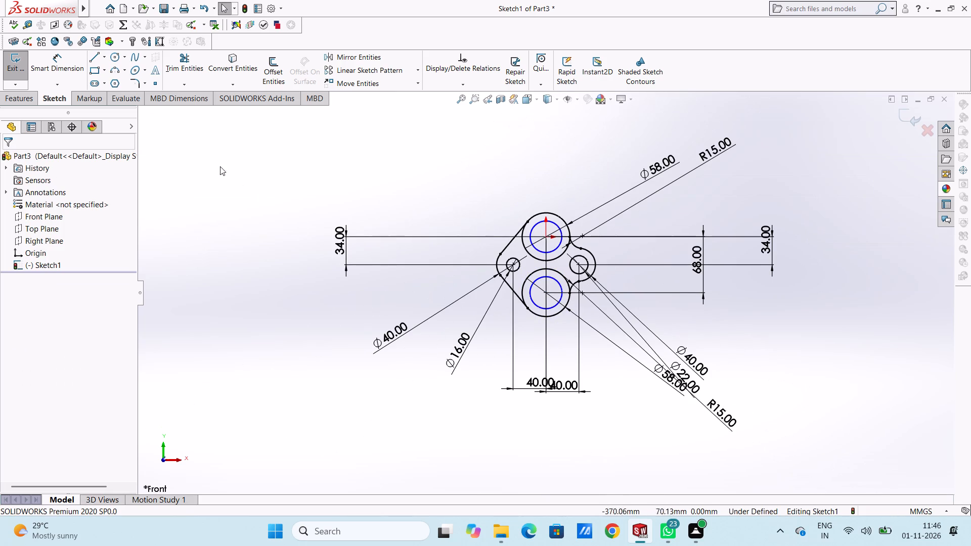
# Dimension the inner circle of the upper 58 mm circle with a diameter of 40 mm.
pyautogui.click(57, 68)
pyautogui.scroll(-3, 541, 246)
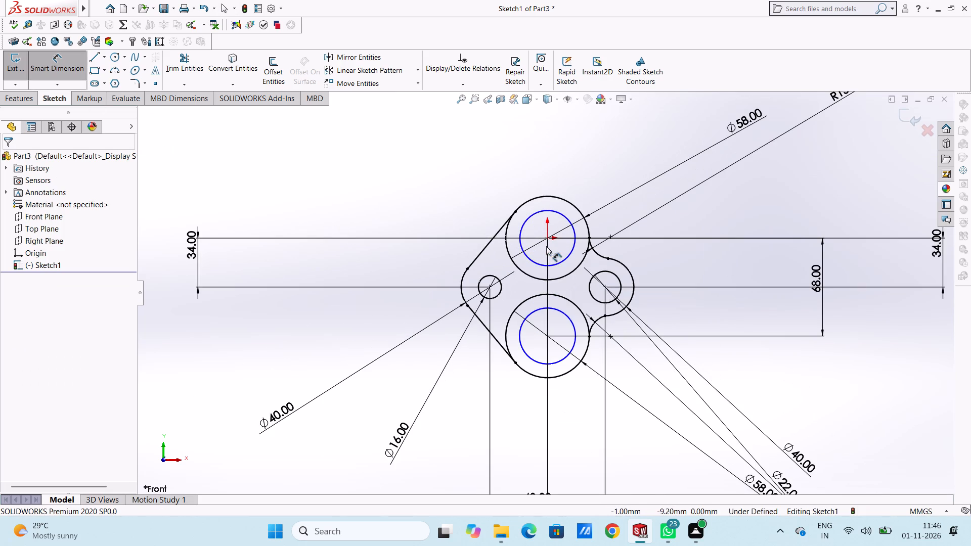
pyautogui.click(537, 264)
pyautogui.scroll(3, 410, 185)
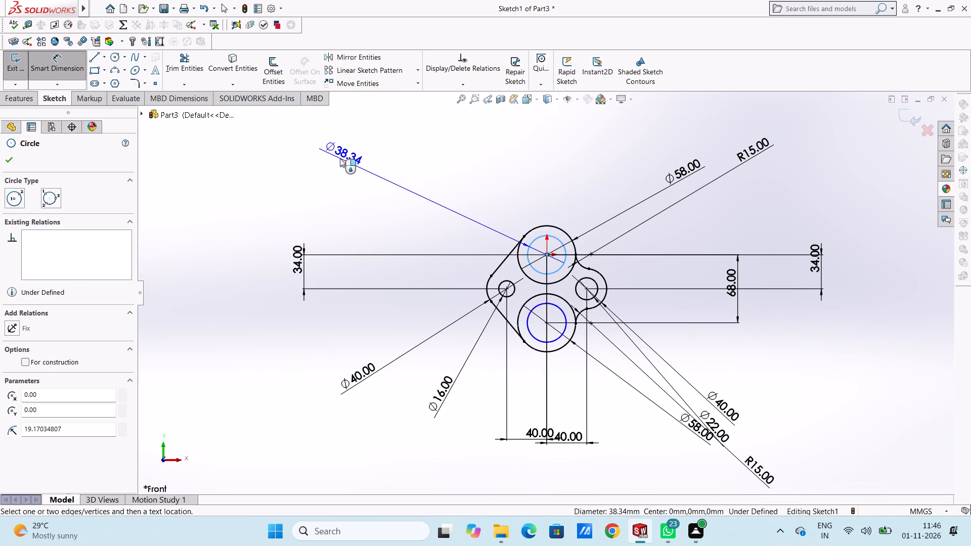
pyautogui.click(340, 158)
pyautogui.write('40')
pyautogui.press('Return')
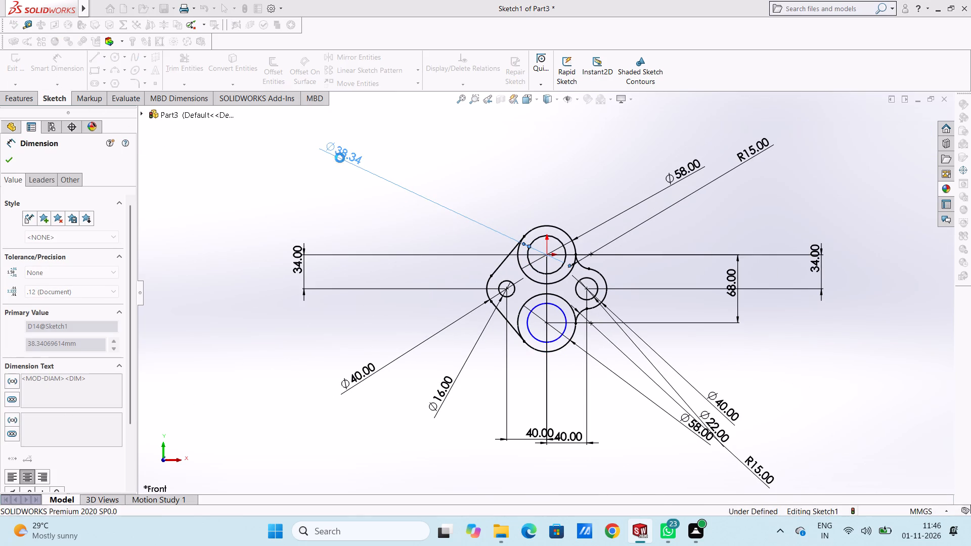
pyautogui.click(353, 194)
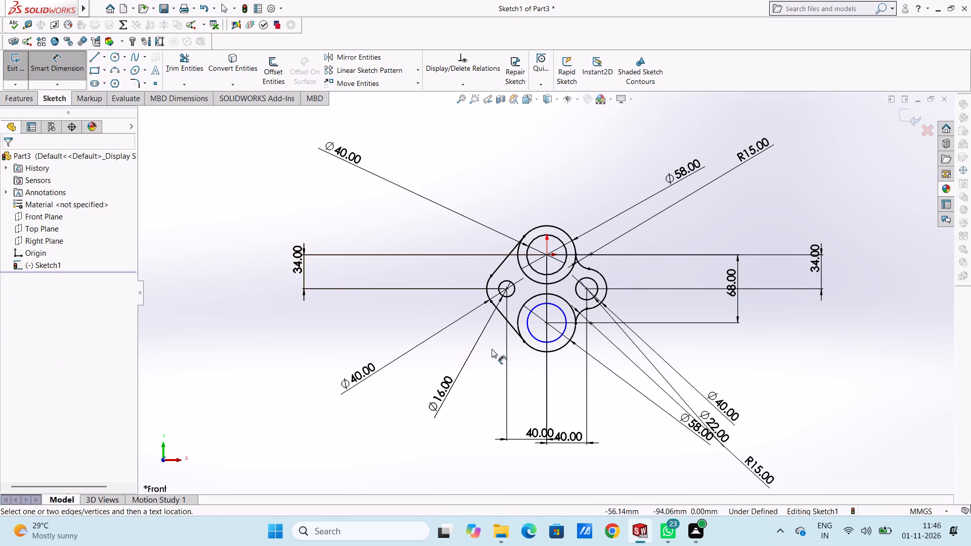
# Dimension the inner circle of the lower 58 mm circle with a diameter of 40 mm.
pyautogui.click(534, 335)
pyautogui.click(312, 454)
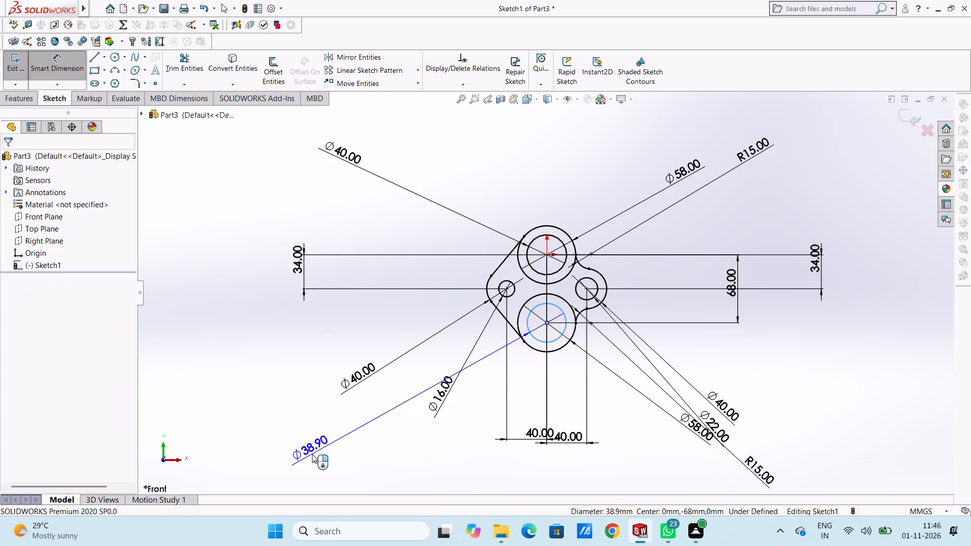
pyautogui.write('40')
pyautogui.press('Return')
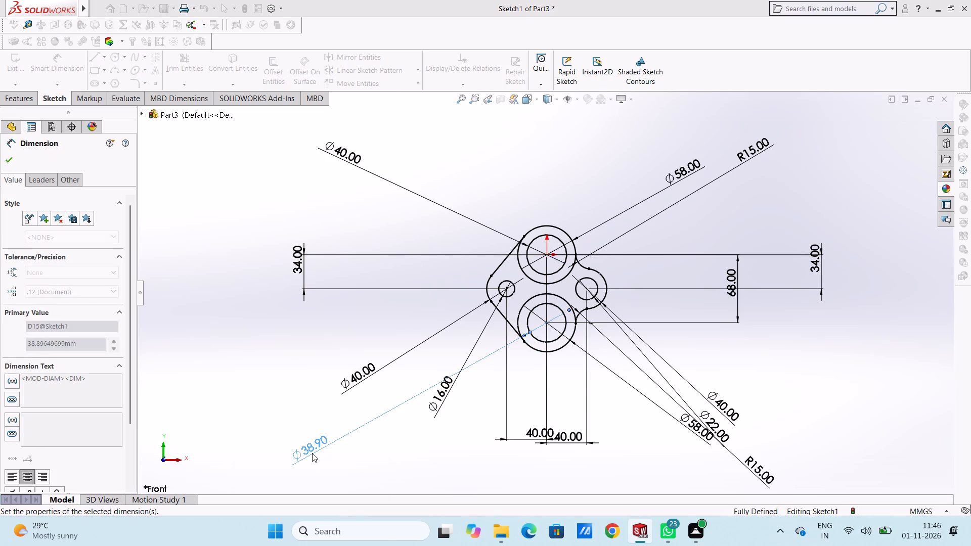
pyautogui.click(368, 224)
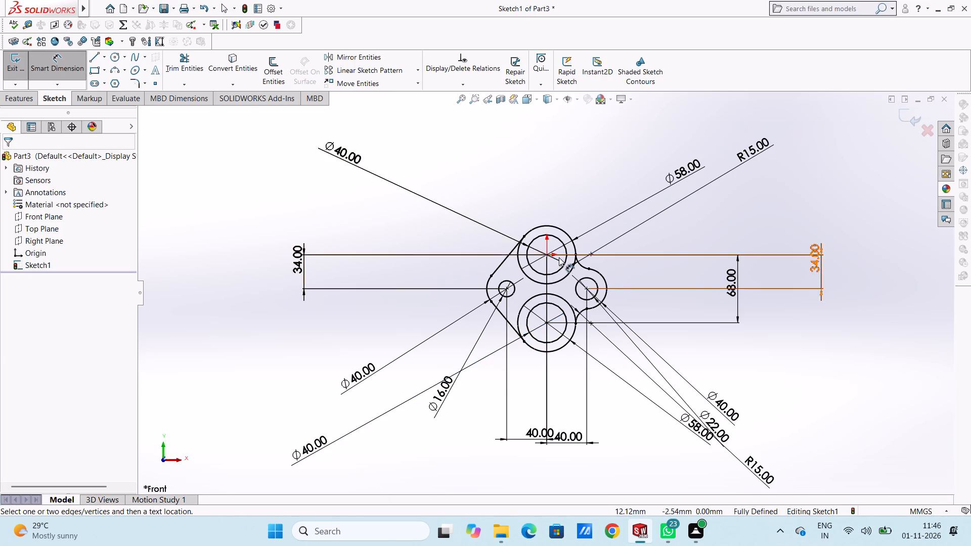
pyautogui.scroll(-2, 559, 257)
pyautogui.click(49, 70)
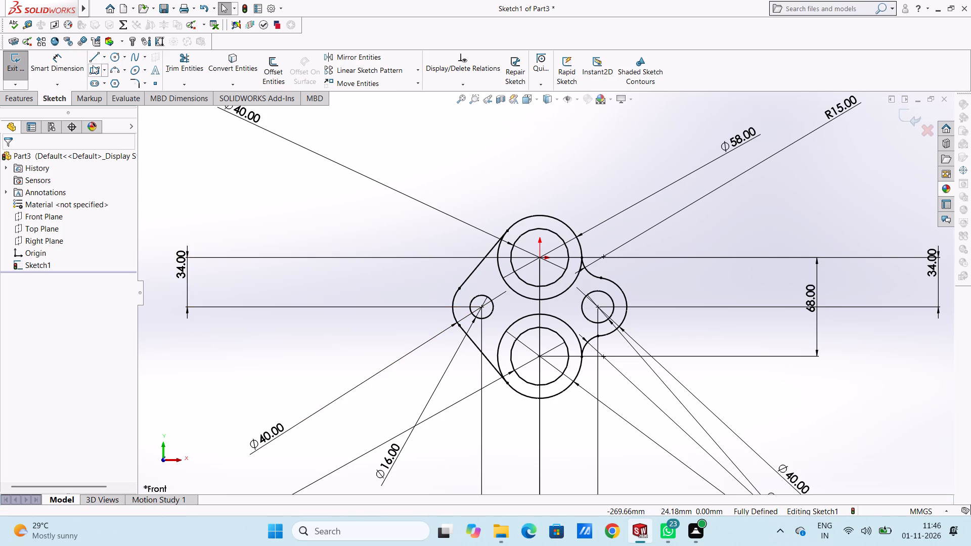
# Sketch a small circle of about 4.4 mm radius centred on the topmost point of the upper inner 40 mm circle.
pyautogui.click(110, 60)
pyautogui.scroll(-4, 538, 232)
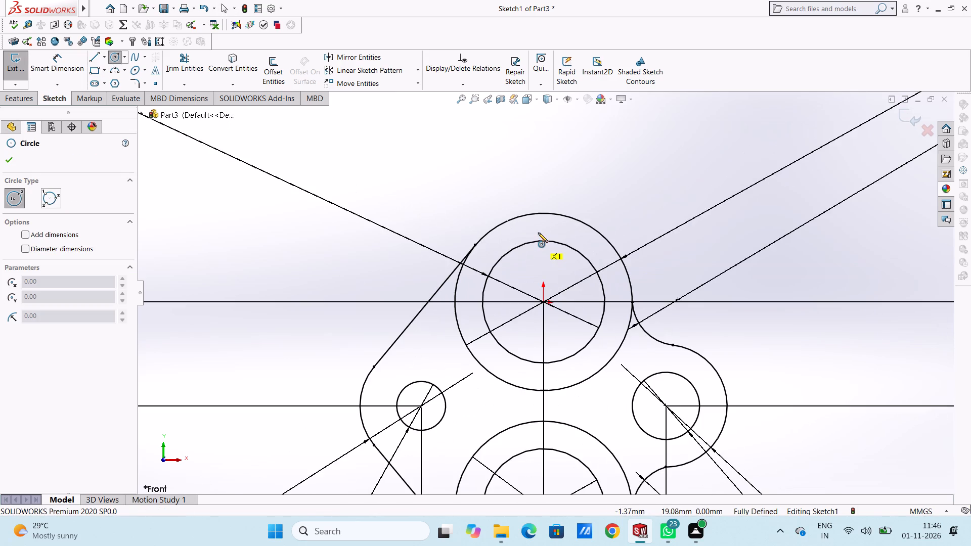
pyautogui.scroll(5, 579, 252)
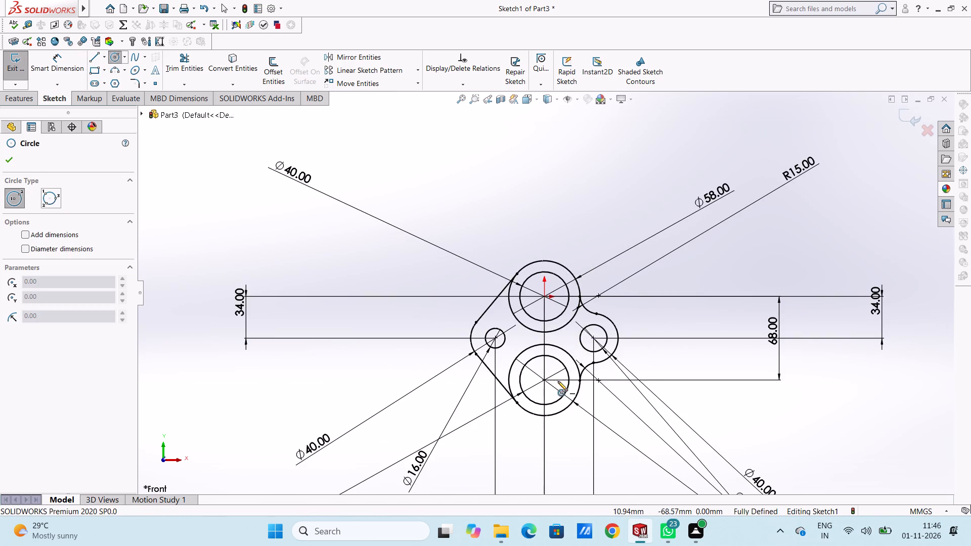
pyautogui.scroll(-1, 557, 381)
pyautogui.scroll(-5, 553, 264)
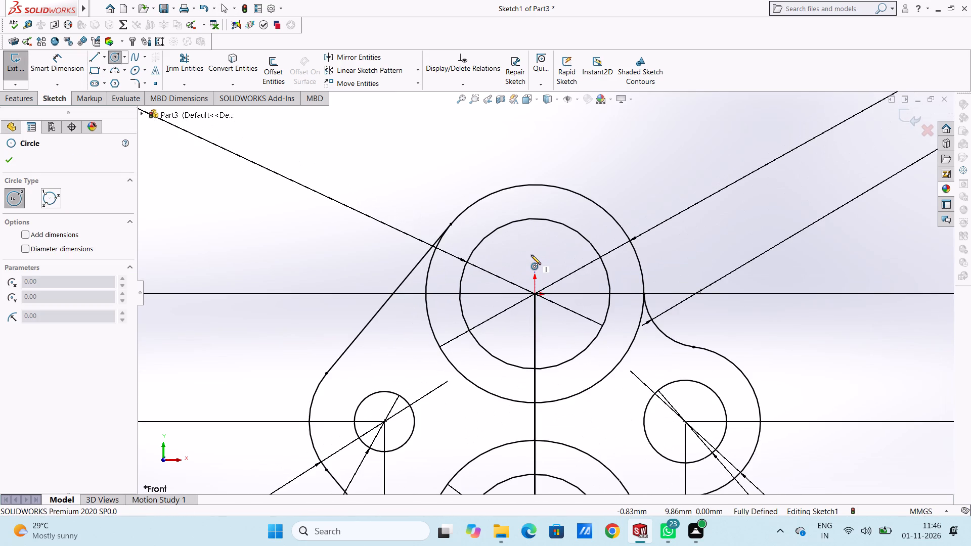
pyautogui.click(534, 217)
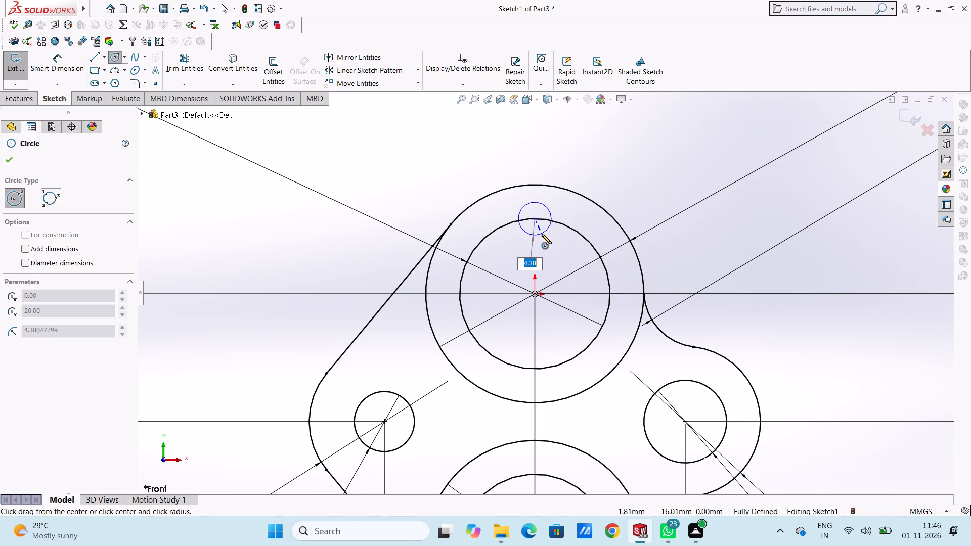
pyautogui.click(542, 234)
pyautogui.click(4, 162)
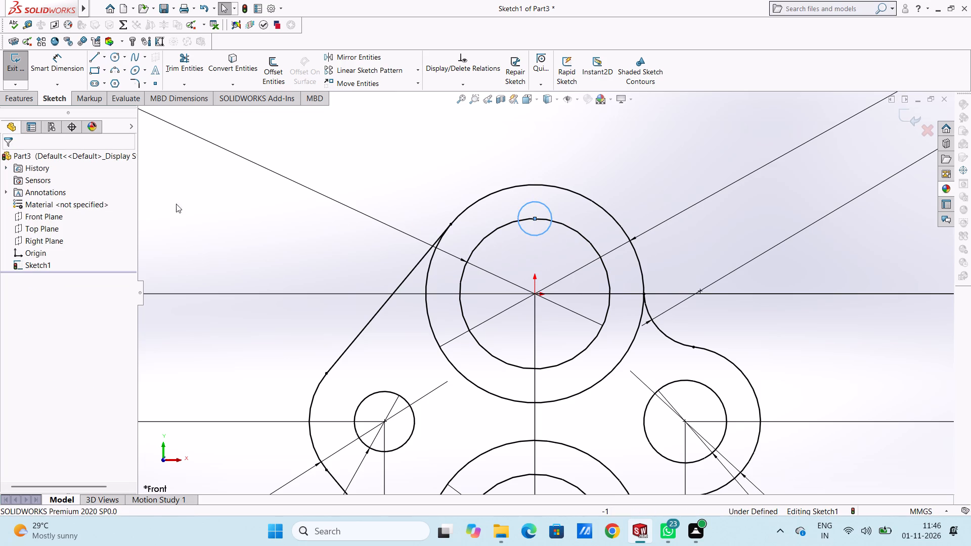
pyautogui.click(209, 205)
pyautogui.scroll(6, 436, 227)
pyautogui.scroll(2, 520, 342)
pyautogui.scroll(-2, 570, 411)
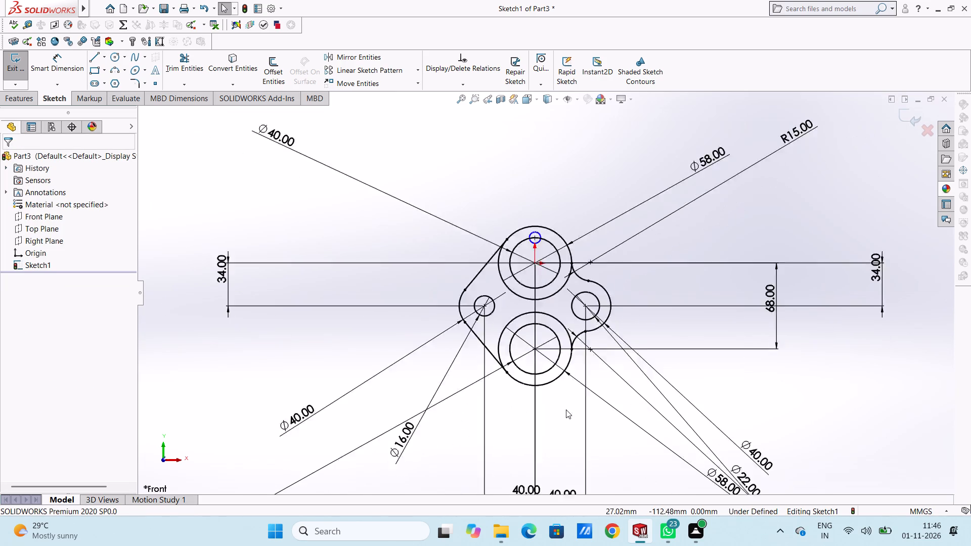
# Sketch a small circle of about 4.9 mm radius centred on the bottommost point of the lower inner 40 mm circle.
pyautogui.scroll(-3, 566, 409)
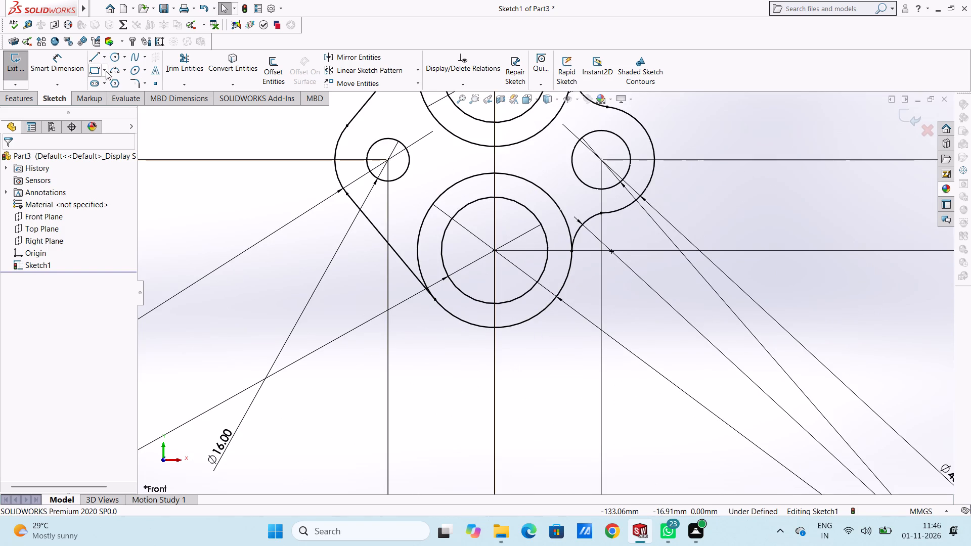
pyautogui.click(112, 58)
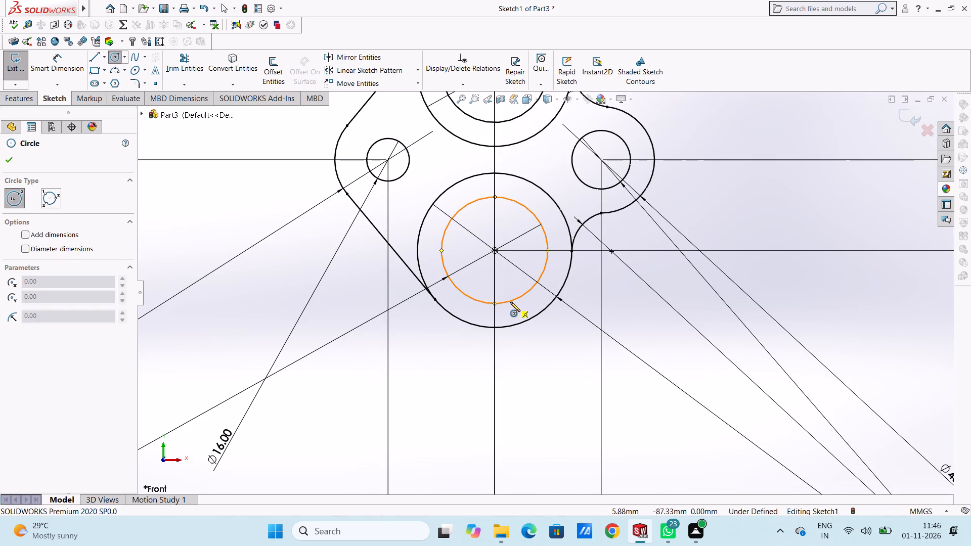
pyautogui.click(494, 303)
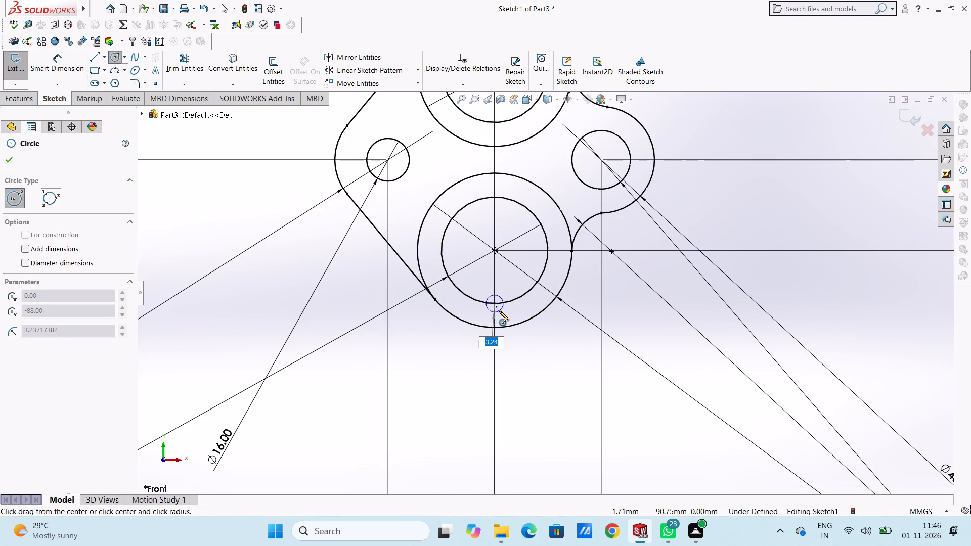
pyautogui.click(502, 314)
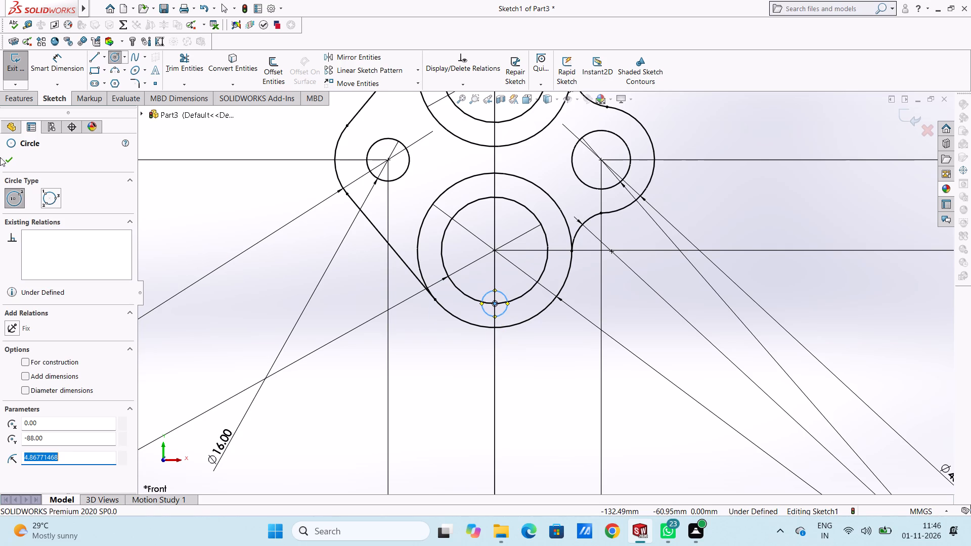
pyautogui.click(10, 158)
pyautogui.click(218, 222)
# Dimension the small circle inside the upper 58 mm circle with a diameter of 10 mm.
pyautogui.scroll(5, 229, 230)
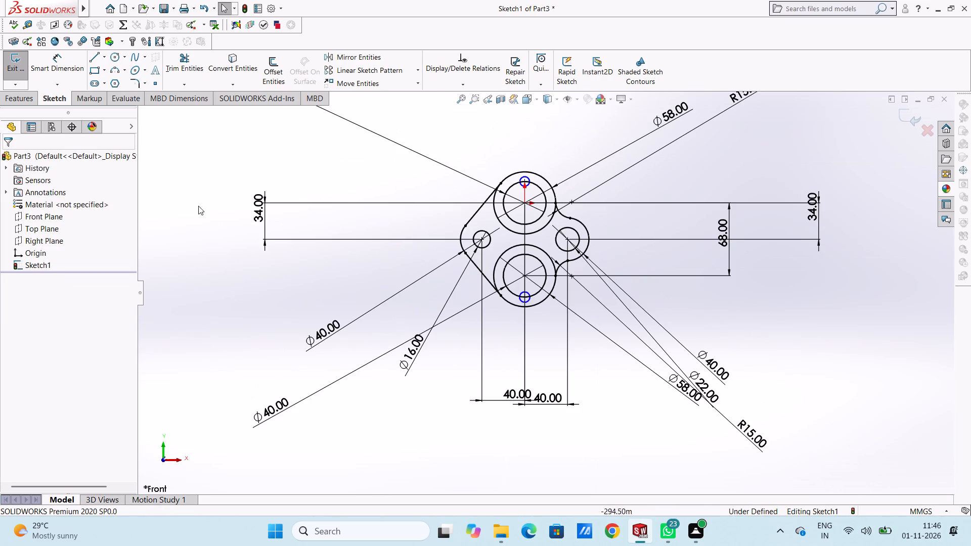
pyautogui.click(63, 70)
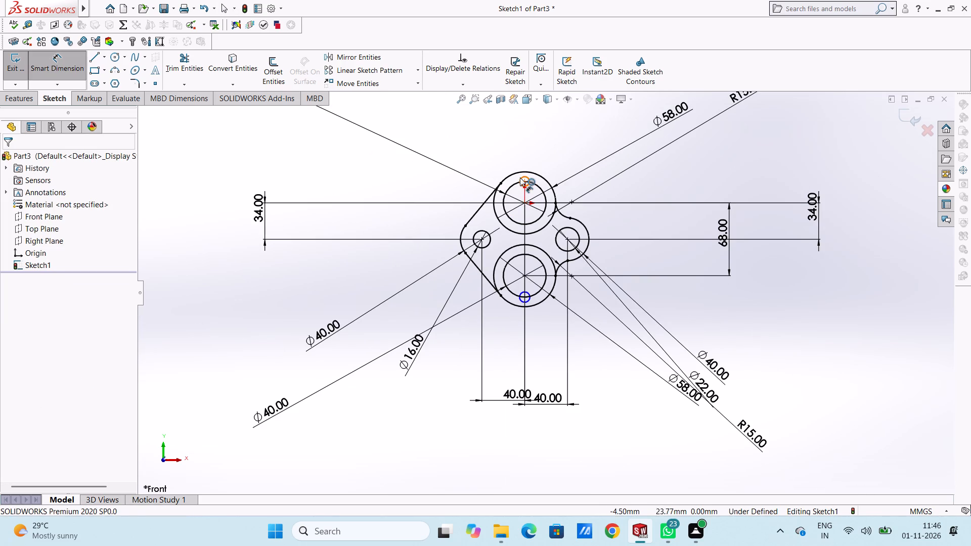
pyautogui.click(520, 177)
pyautogui.click(415, 134)
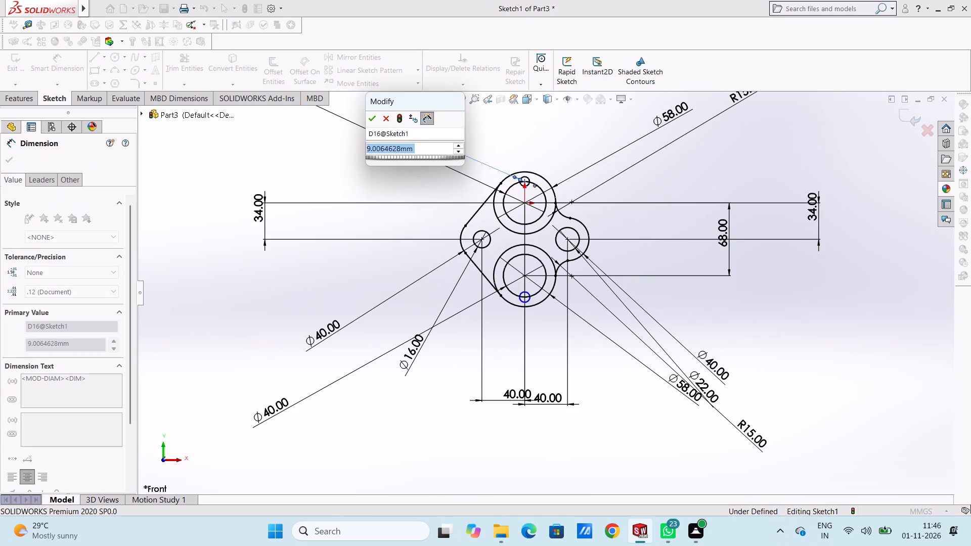
pyautogui.write('10')
pyautogui.press('Return')
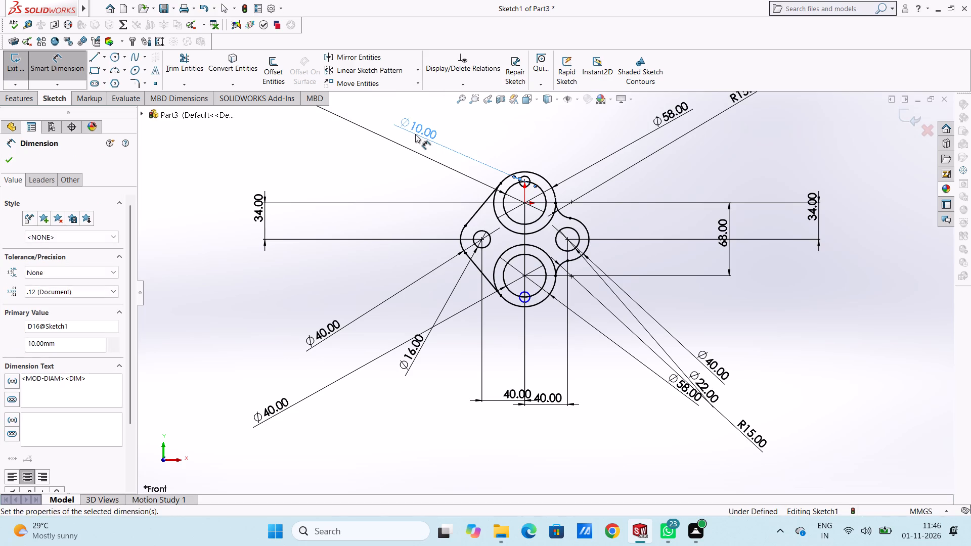
pyautogui.click(403, 156)
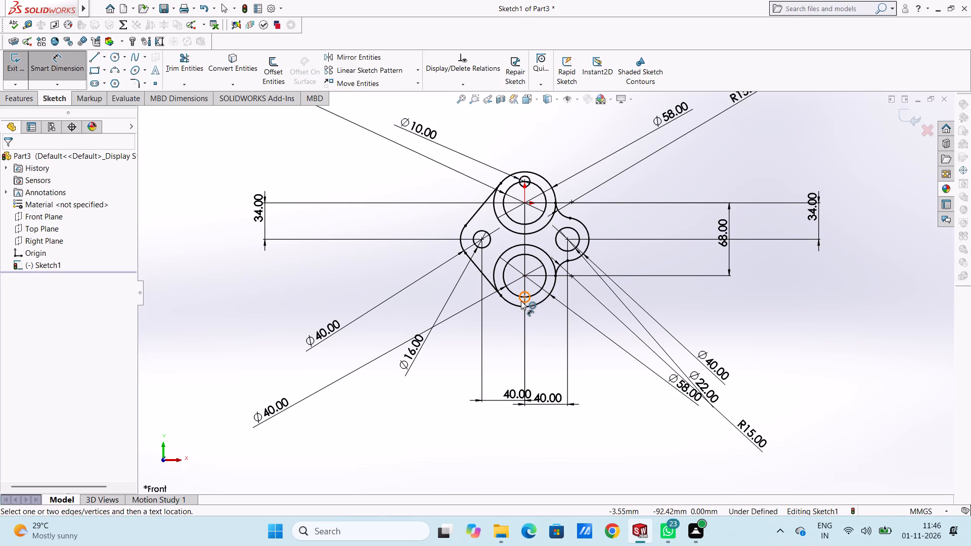
# Dimension the small circle inside the lower 58 mm circle with a diameter of 8 mm.
pyautogui.click(521, 301)
pyautogui.click(356, 411)
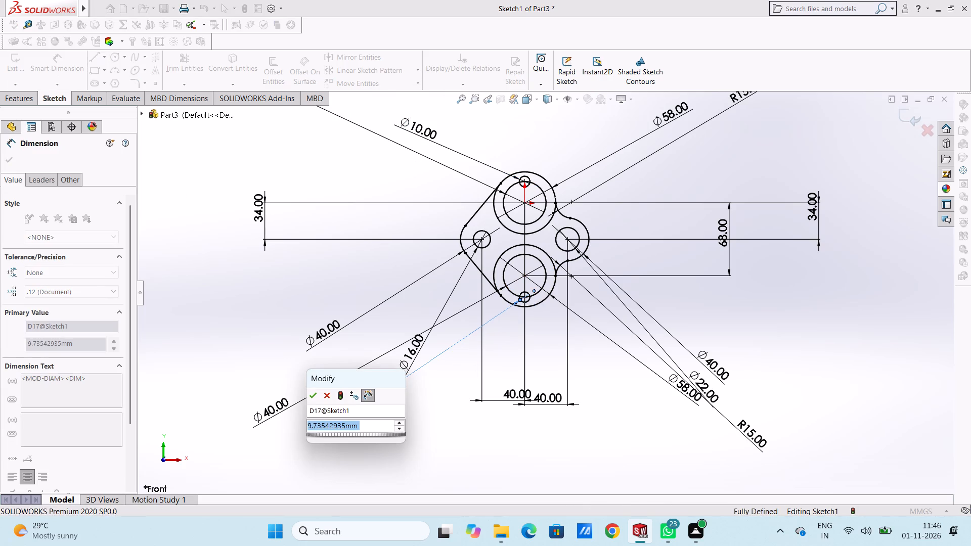
pyautogui.press('8')
pyautogui.press('Return')
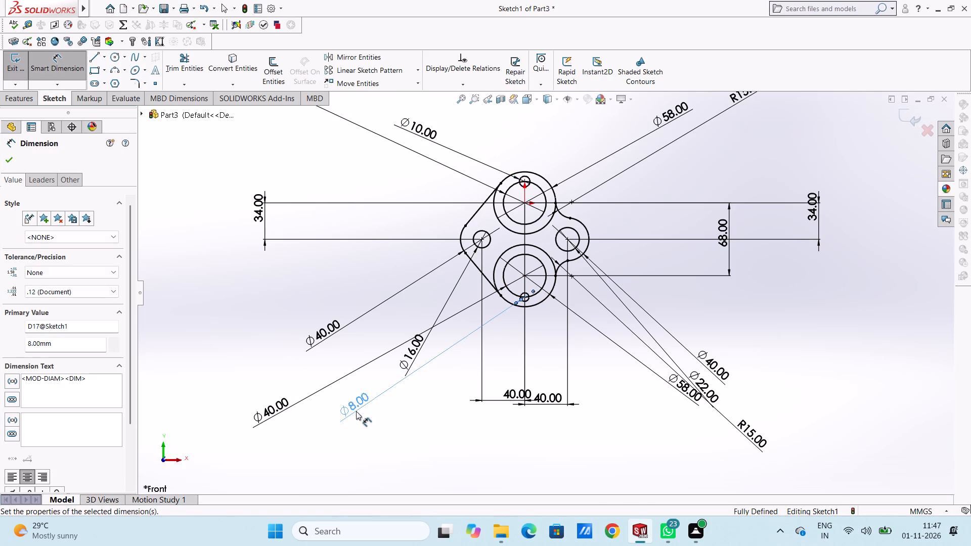
pyautogui.click(370, 149)
pyautogui.scroll(-3, 504, 201)
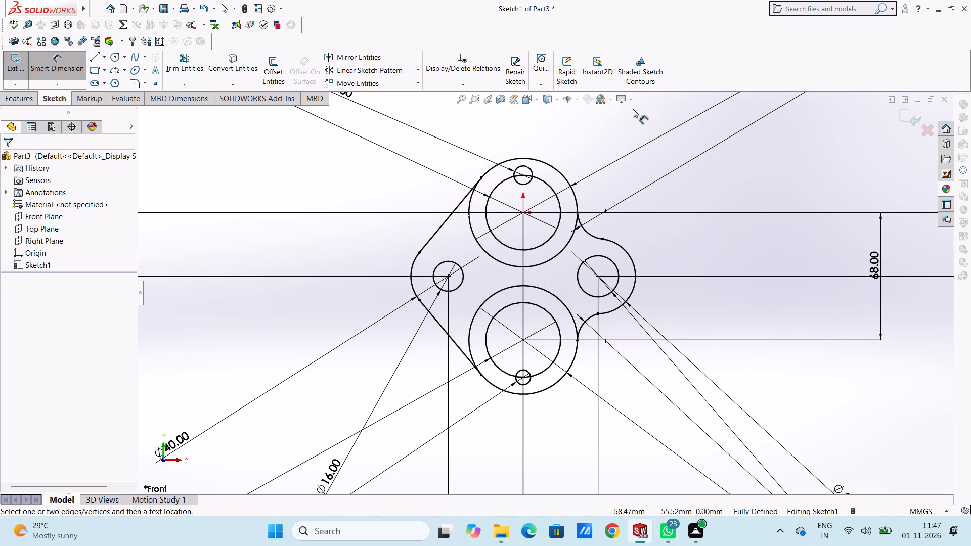
pyautogui.scroll(1, 520, 165)
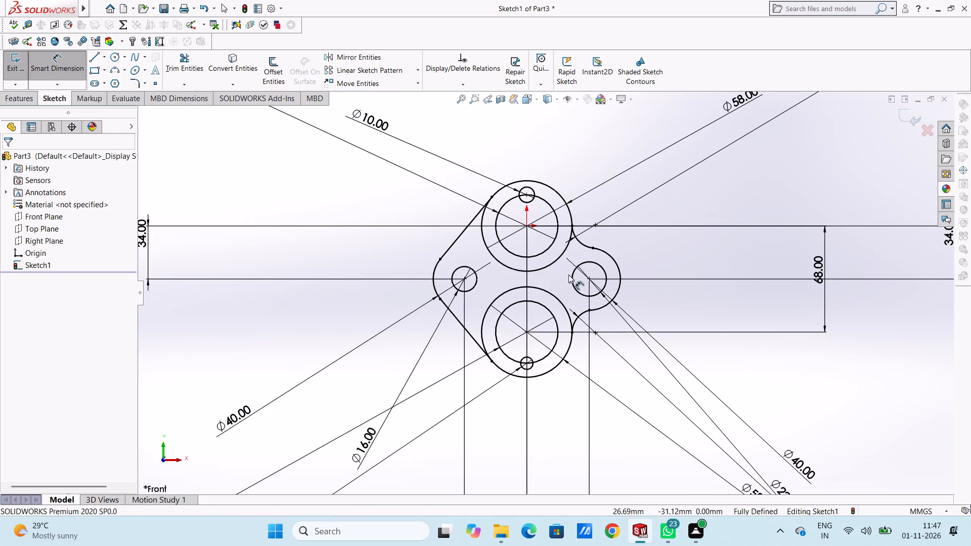
pyautogui.click(69, 68)
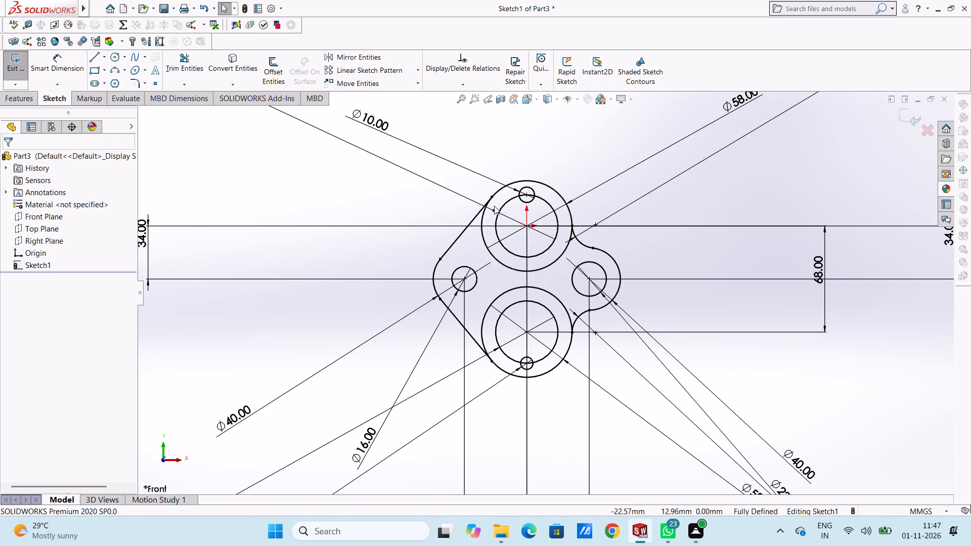
# Delete the 40 mm inner circles from both the upper and lower 58 mm circles.
pyautogui.click(503, 207)
pyautogui.rightClick(338, 171)
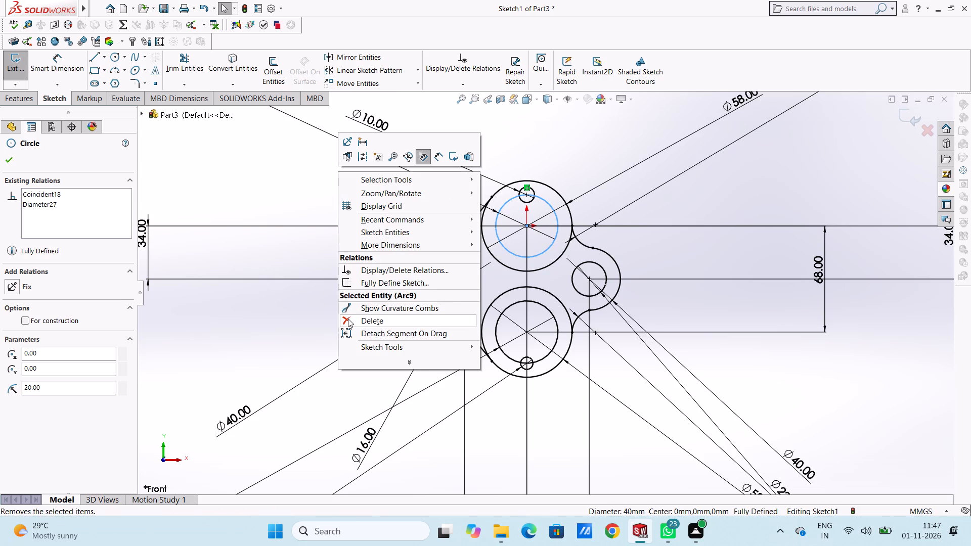
pyautogui.click(348, 318)
pyautogui.click(424, 261)
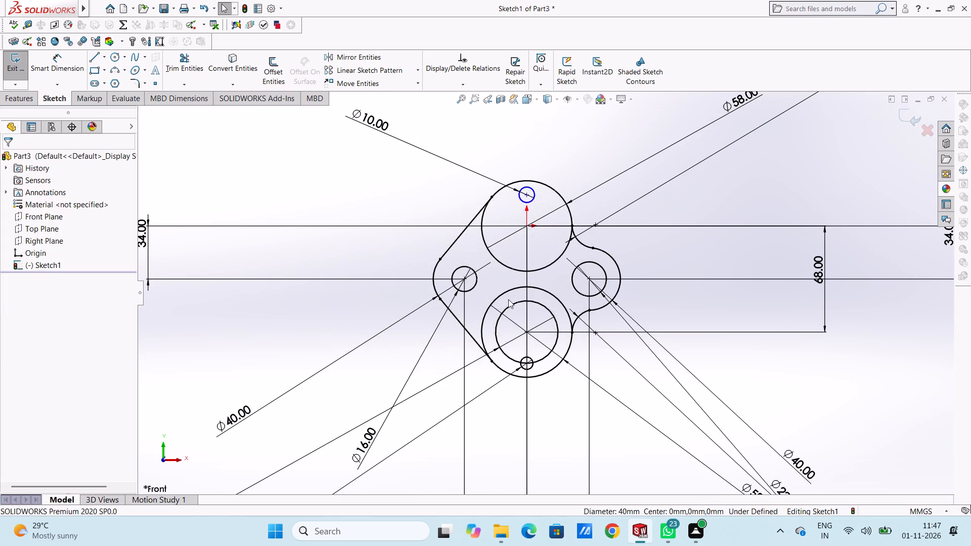
pyautogui.click(538, 302)
pyautogui.rightClick(323, 186)
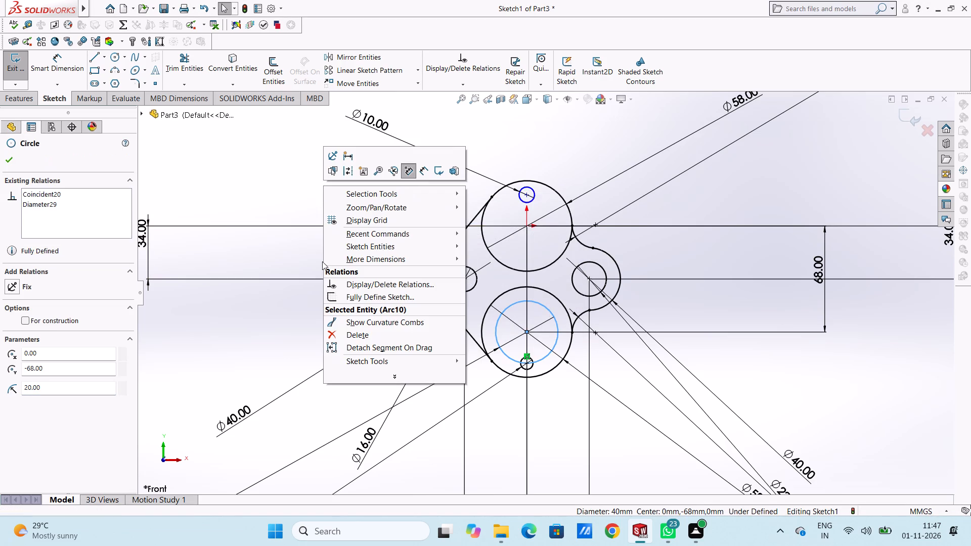
pyautogui.click(337, 332)
pyautogui.click(417, 266)
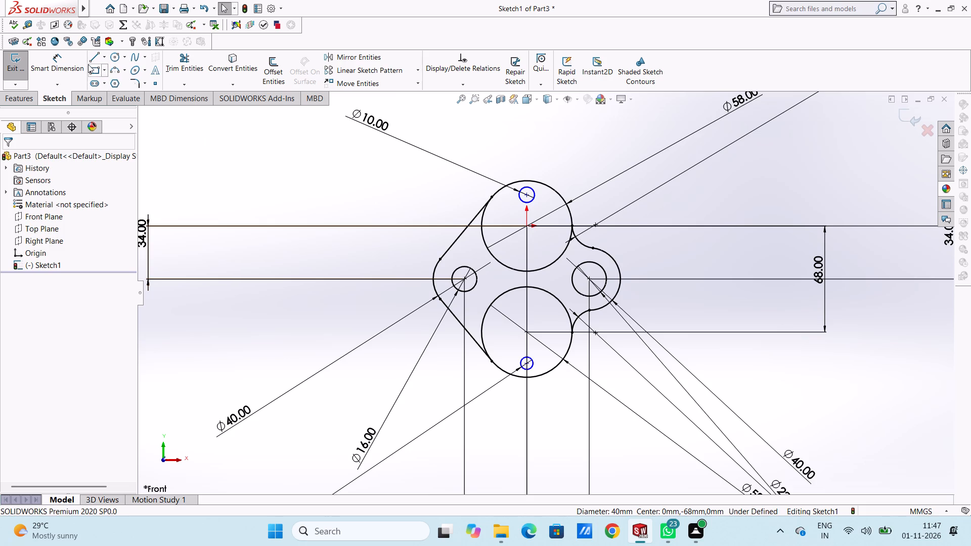
# Dimension the vertical distance from the origin to the 10 mm circle's centre as 20 mm.
pyautogui.click(74, 62)
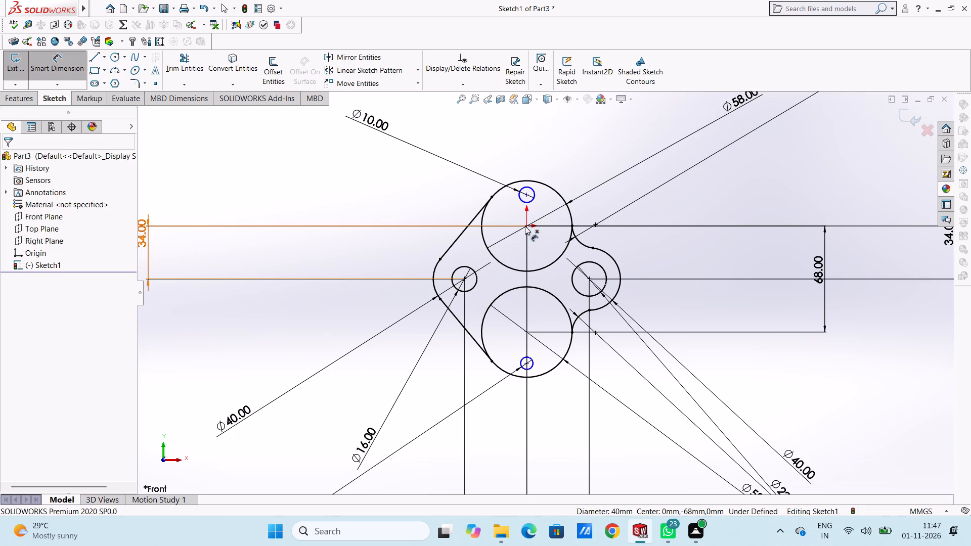
pyautogui.click(525, 226)
pyautogui.click(526, 194)
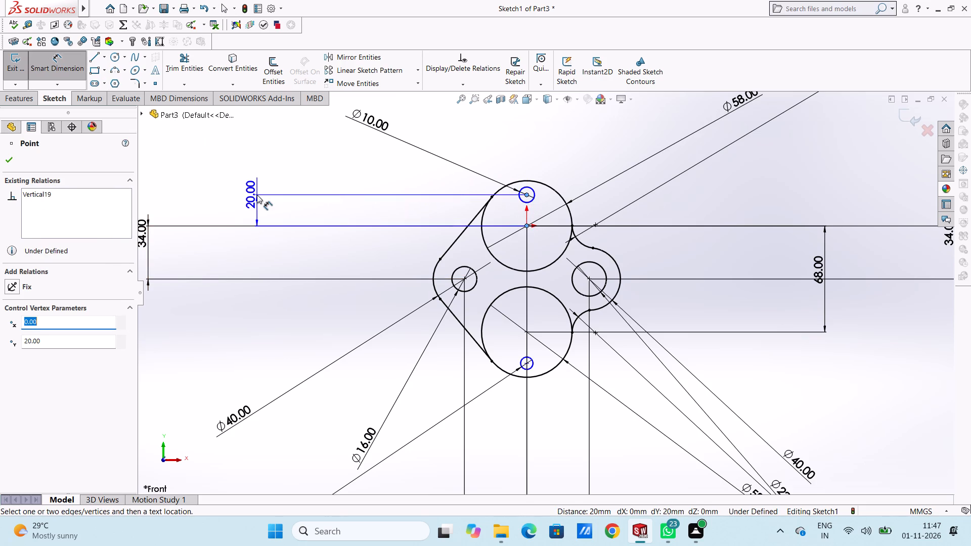
pyautogui.click(257, 195)
pyautogui.click(215, 178)
pyautogui.click(209, 172)
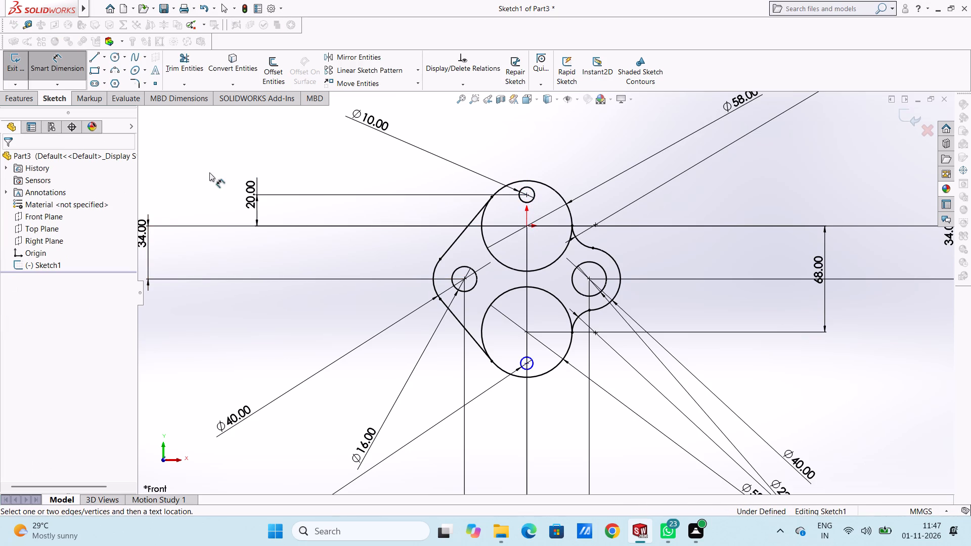
# Dimension the vertical distance from the lower 58 mm circle's centre to the 8 mm circle's centre as 20 mm.
pyautogui.click(526, 331)
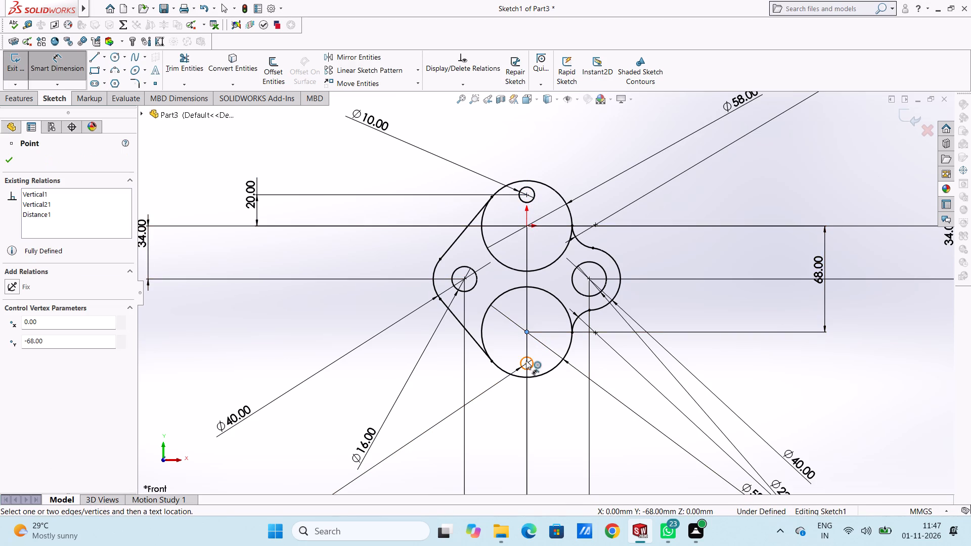
pyautogui.click(525, 363)
pyautogui.click(225, 335)
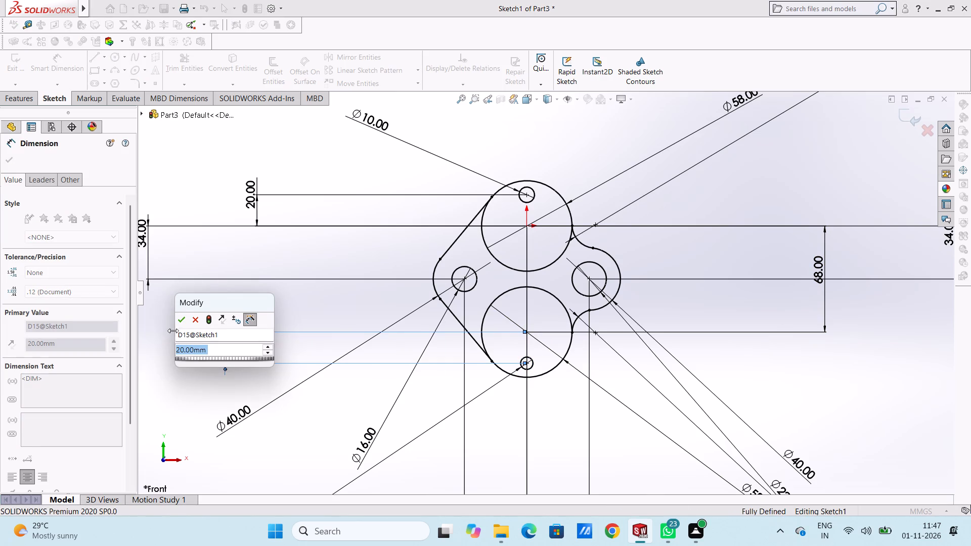
pyautogui.click(181, 323)
pyautogui.click(195, 259)
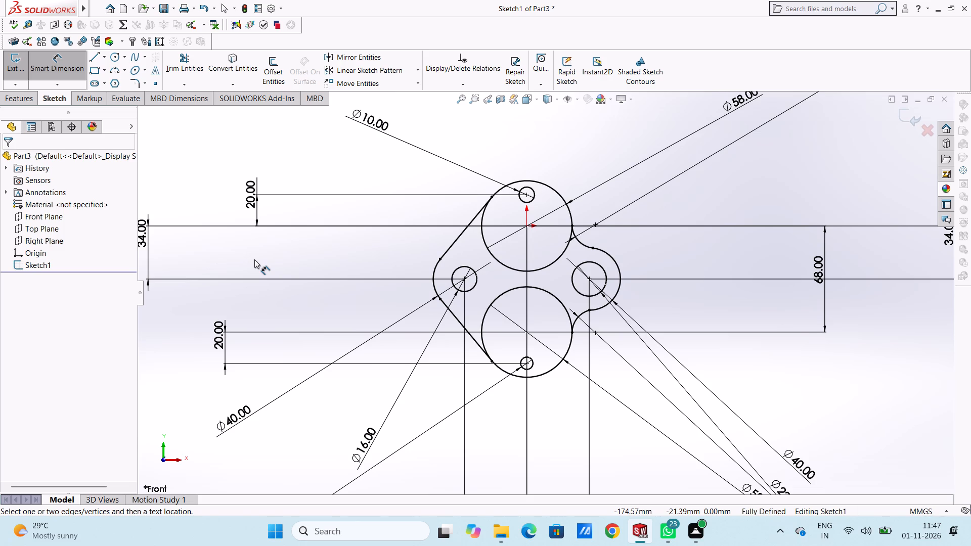
pyautogui.click(61, 75)
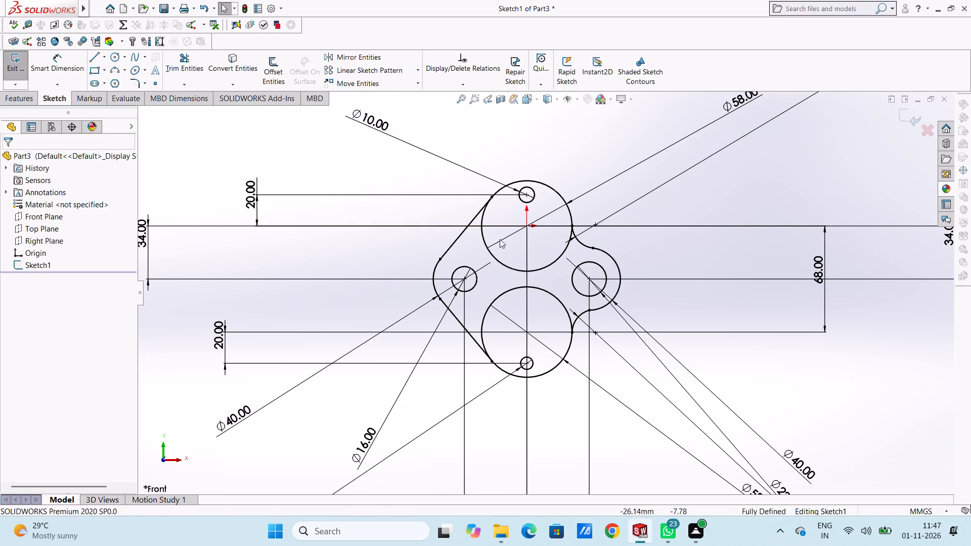
# Create a circular sketch pattern of the 10 mm circle about the origin with 8 equally spaced instances over 360 degrees.
pyautogui.scroll(-2, 525, 241)
pyautogui.click(542, 185)
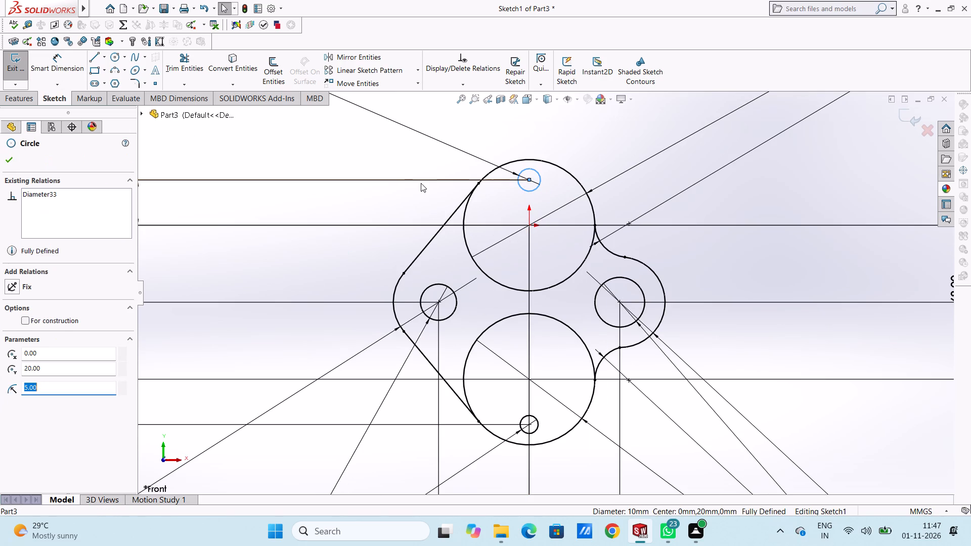
pyautogui.click(419, 69)
pyautogui.click(410, 94)
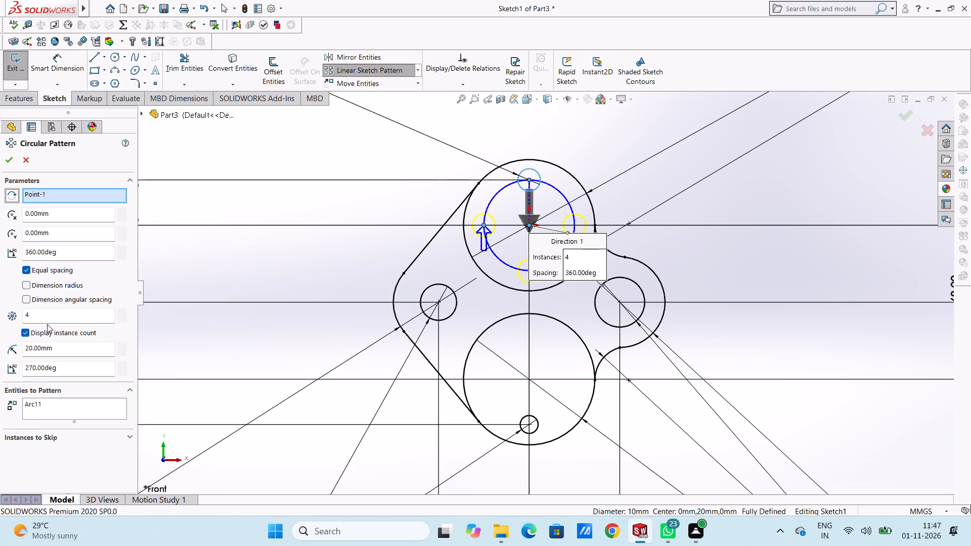
pyautogui.doubleClick(48, 321)
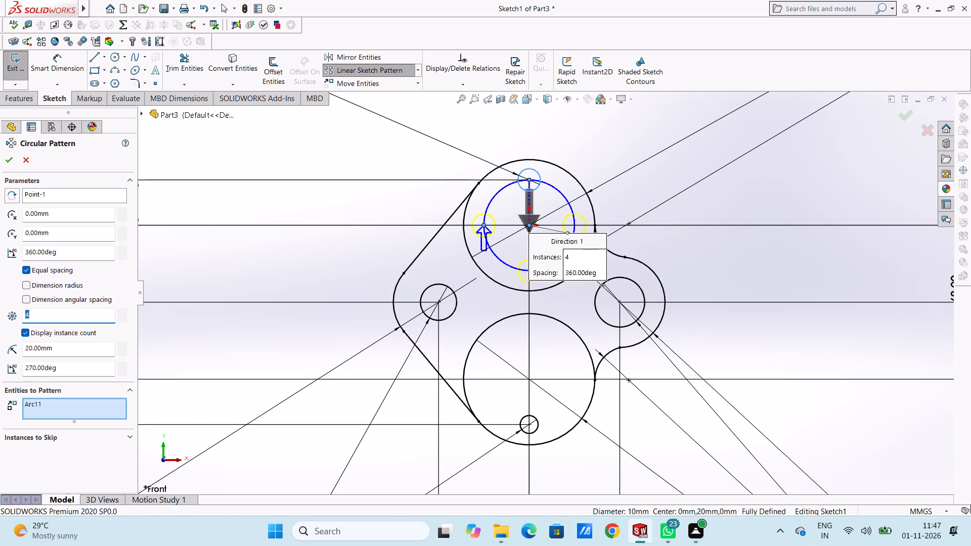
pyautogui.press('8')
pyautogui.press('Return')
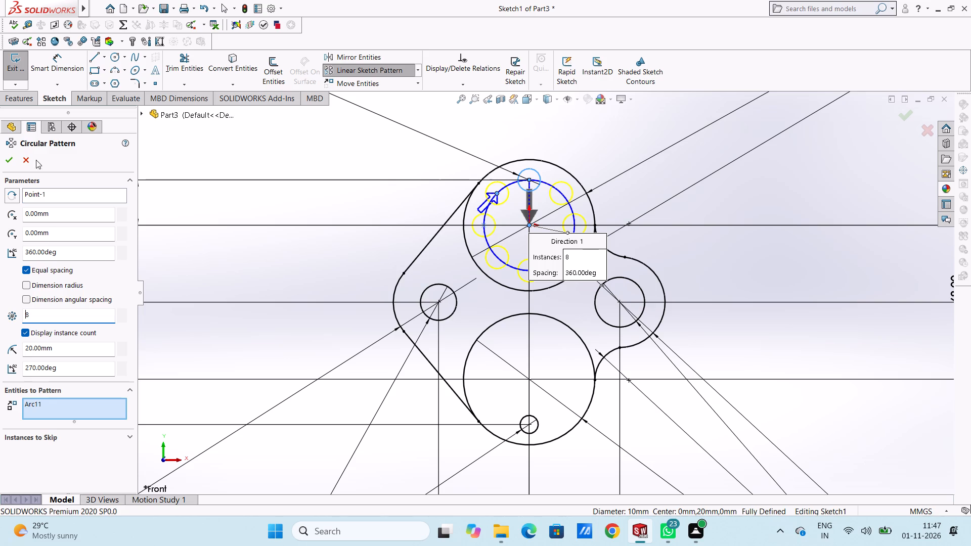
pyautogui.click(12, 160)
pyautogui.click(239, 158)
# Create a circular sketch pattern of the 8 mm circle about the lower 58 mm circle's centre with 6 equally spaced instances over 360 degrees.
pyautogui.scroll(-1, 372, 217)
pyautogui.scroll(5, 372, 217)
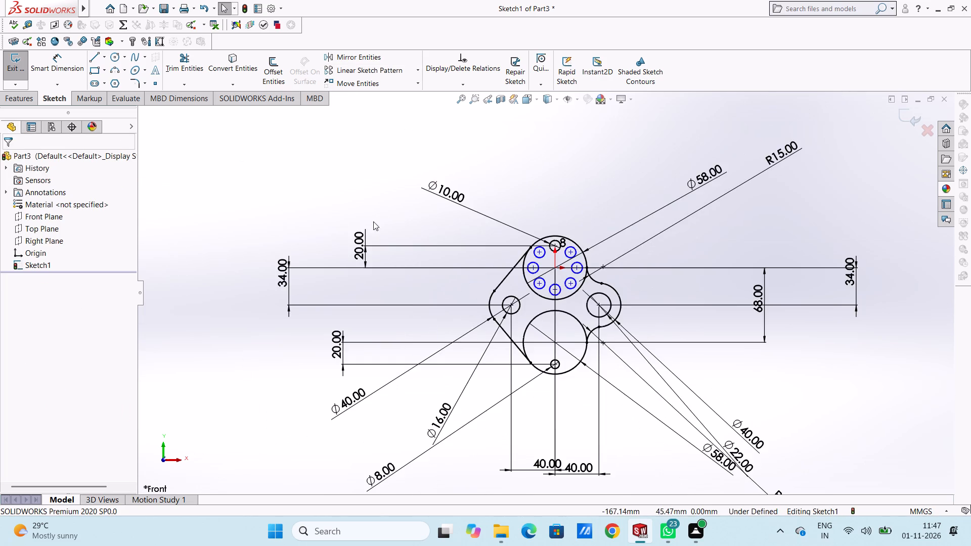
pyautogui.scroll(-3, 601, 452)
pyautogui.scroll(3, 519, 160)
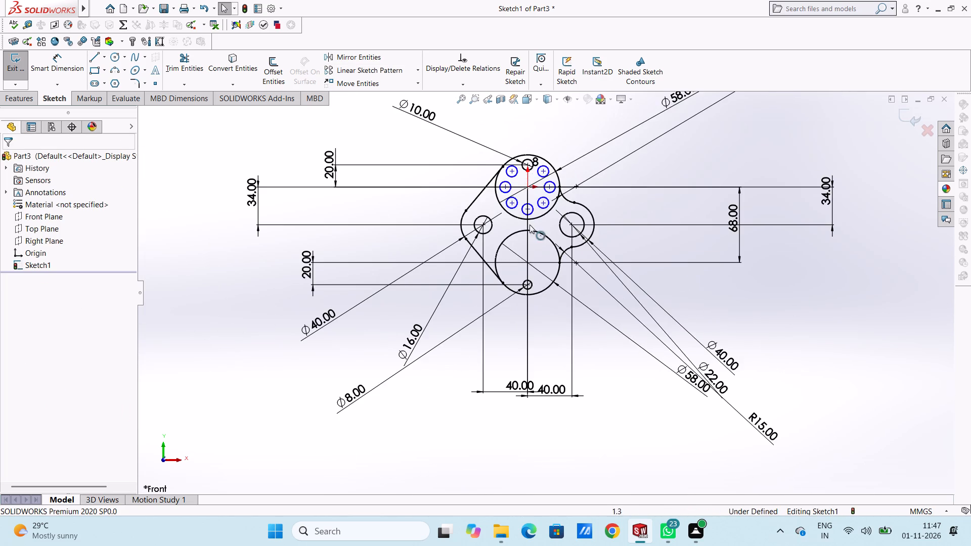
pyautogui.scroll(-3, 532, 225)
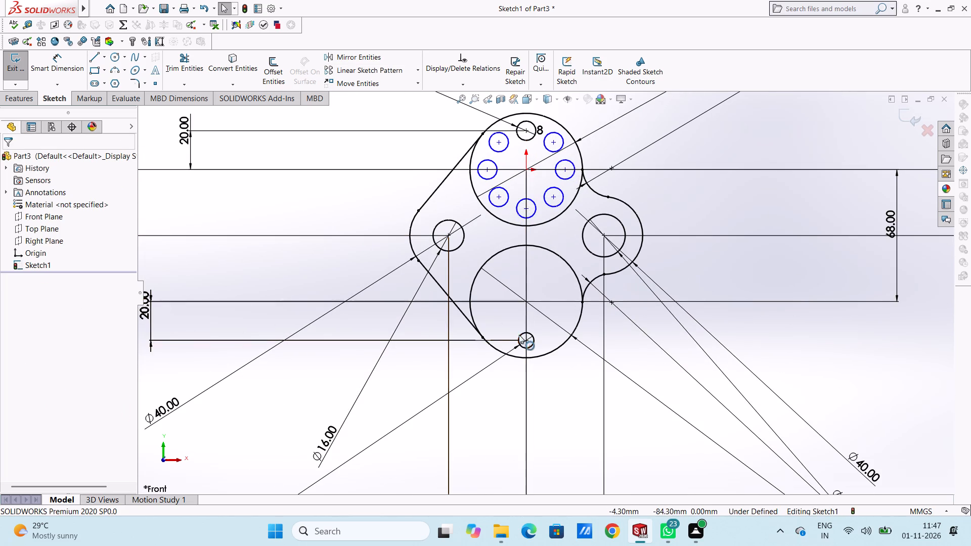
pyautogui.click(520, 335)
pyautogui.click(419, 69)
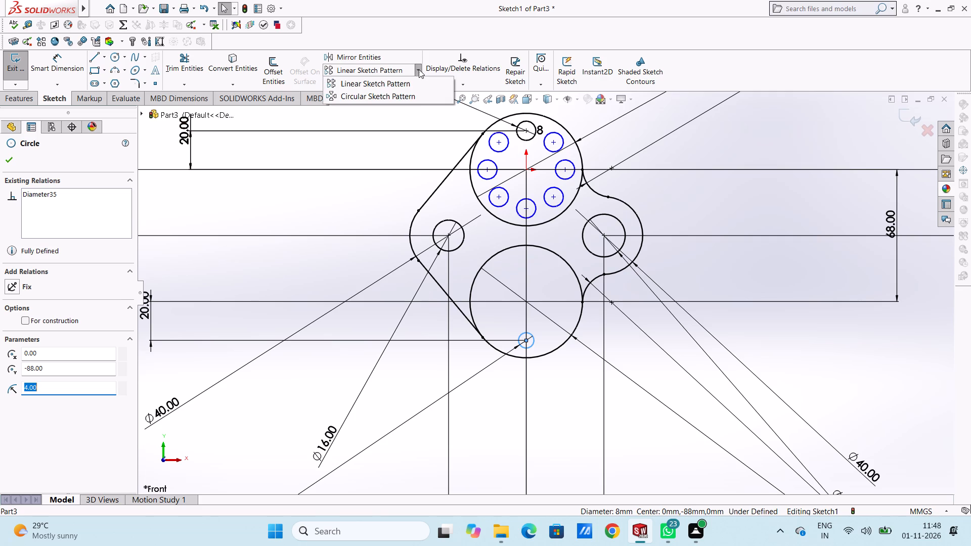
pyautogui.click(413, 95)
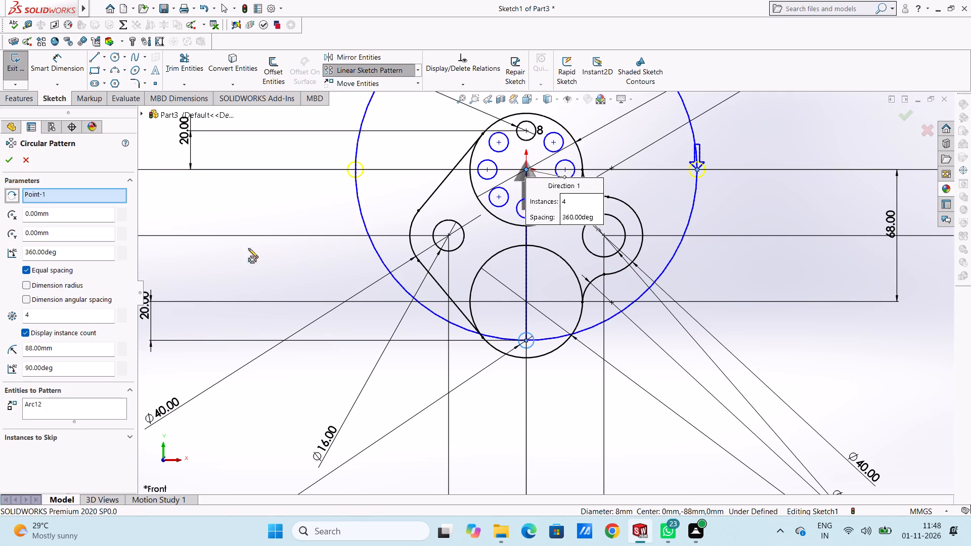
pyautogui.rightClick(94, 195)
pyautogui.click(117, 213)
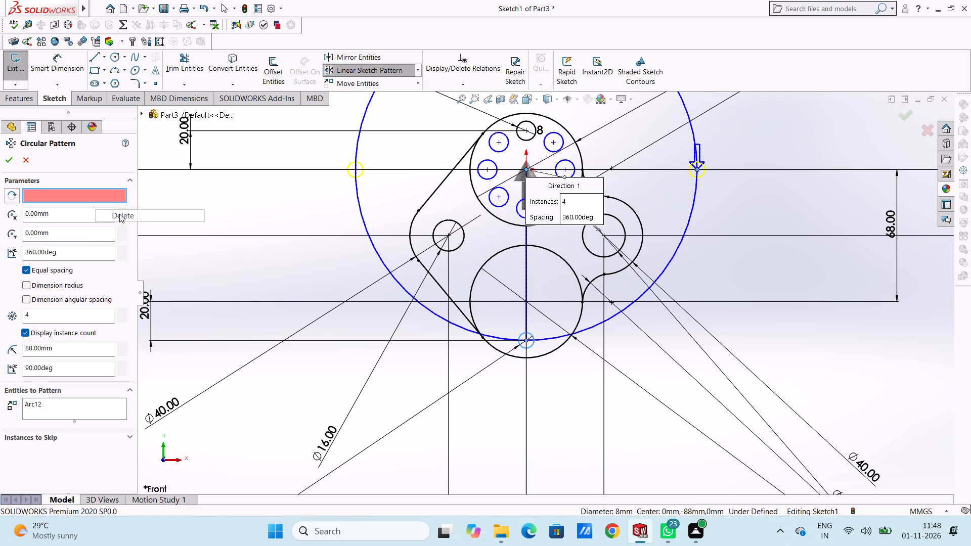
pyautogui.click(526, 301)
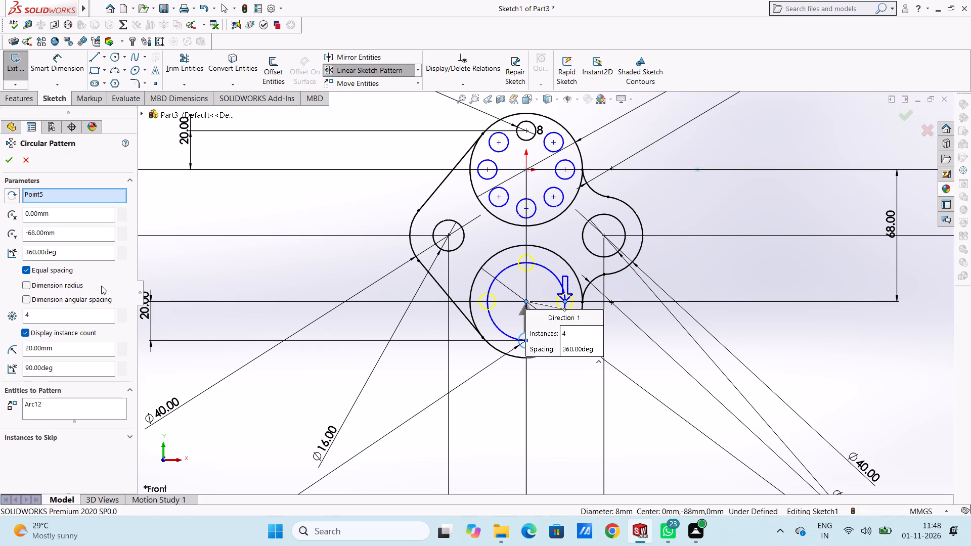
pyautogui.click(73, 317)
pyautogui.click(73, 317)
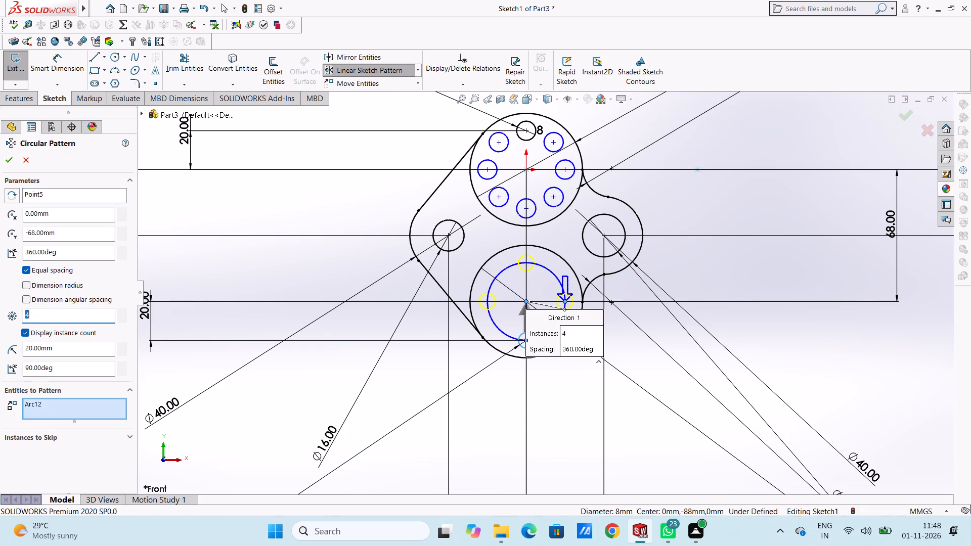
pyautogui.press('6')
pyautogui.press('Return')
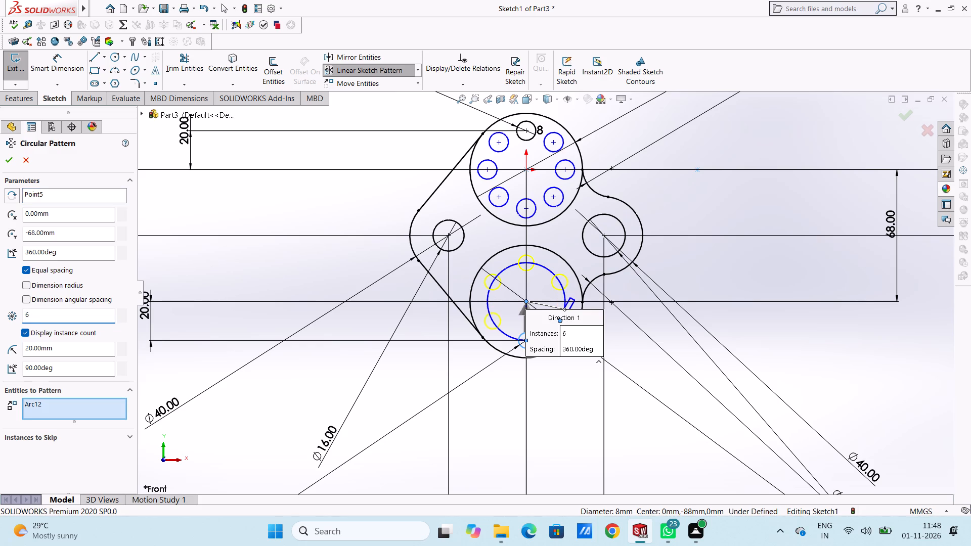
pyautogui.click(8, 165)
pyautogui.click(206, 190)
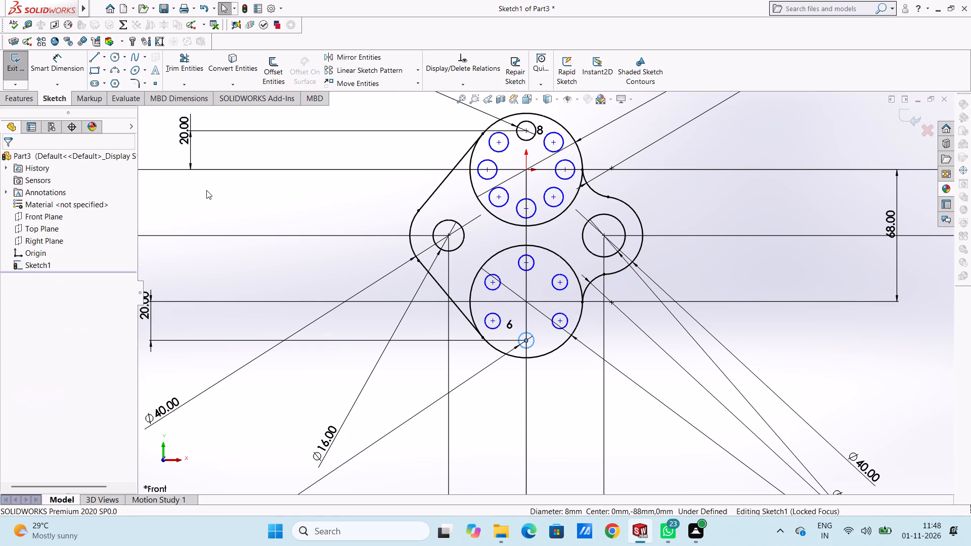
# Dimension the vertical and horizontal distances from the origin to the centre of the upper-left patterned 10 mm circle, keeping the current values.
pyautogui.scroll(-1, 370, 208)
pyautogui.scroll(5, 370, 208)
pyautogui.scroll(-2, 554, 290)
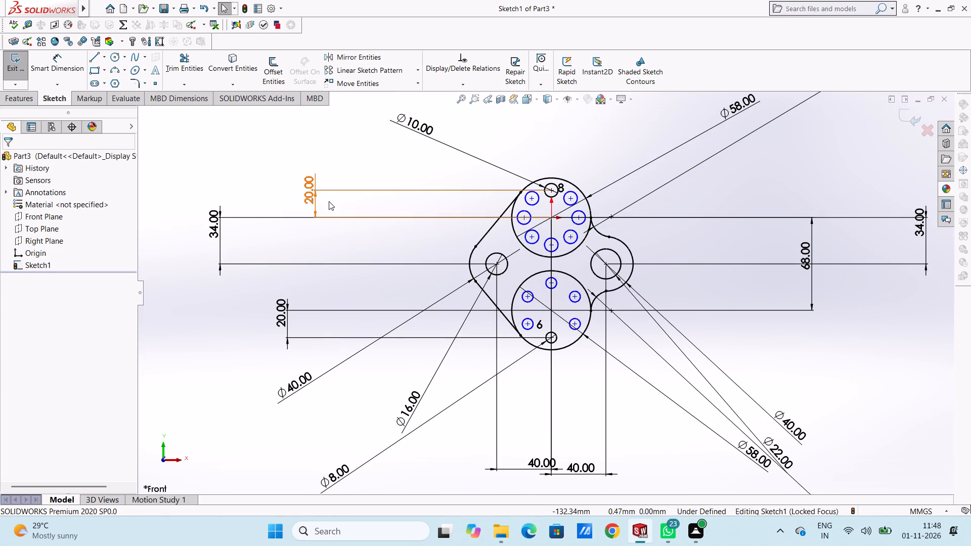
pyautogui.click(56, 62)
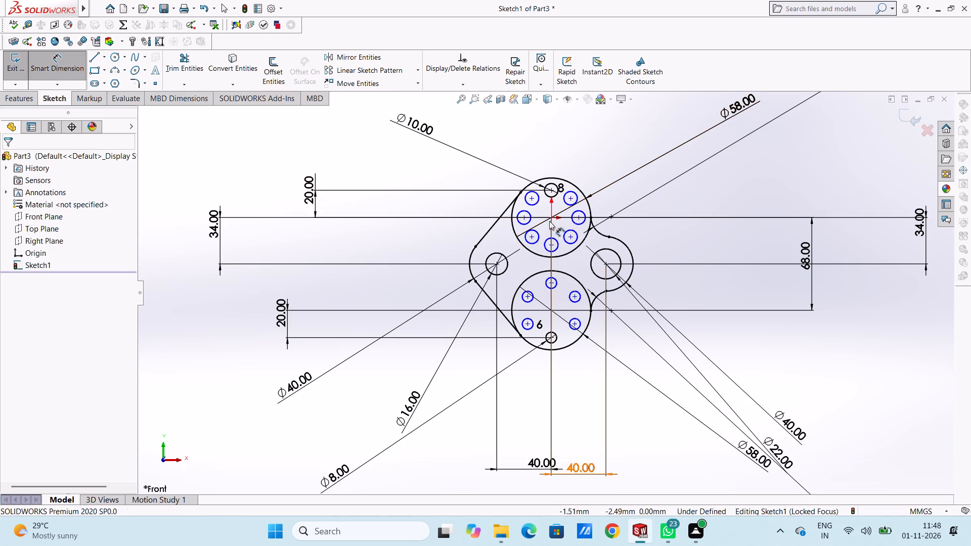
pyautogui.click(552, 219)
pyautogui.click(531, 199)
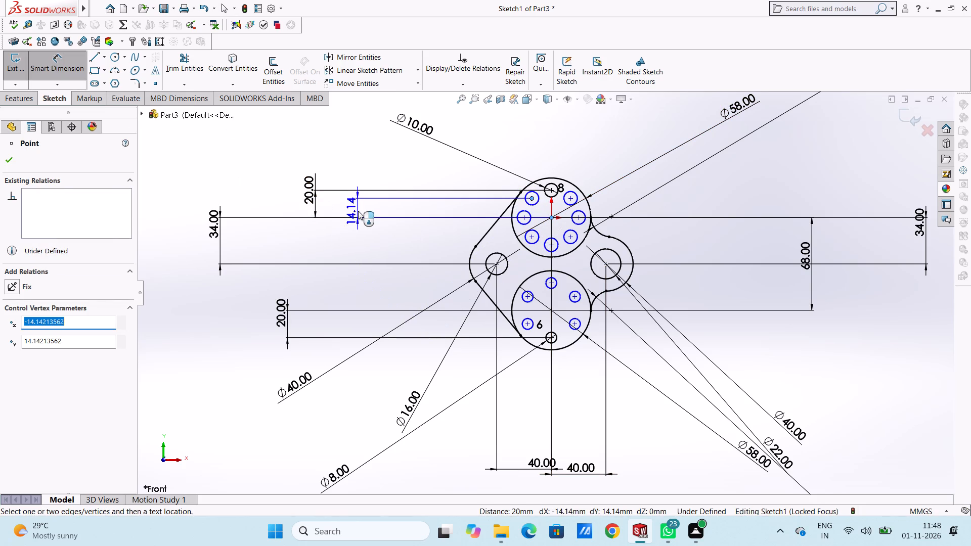
pyautogui.click(360, 209)
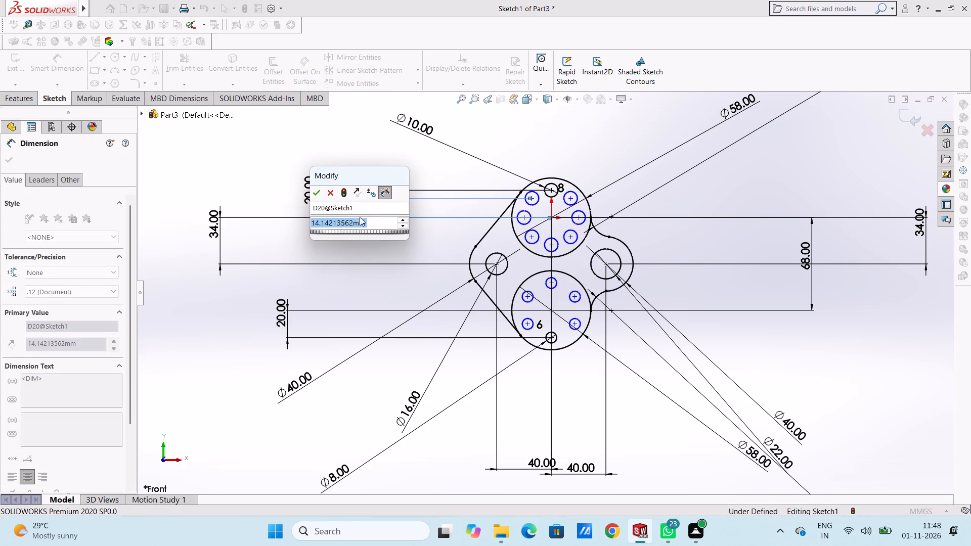
pyautogui.click(323, 194)
pyautogui.click(335, 153)
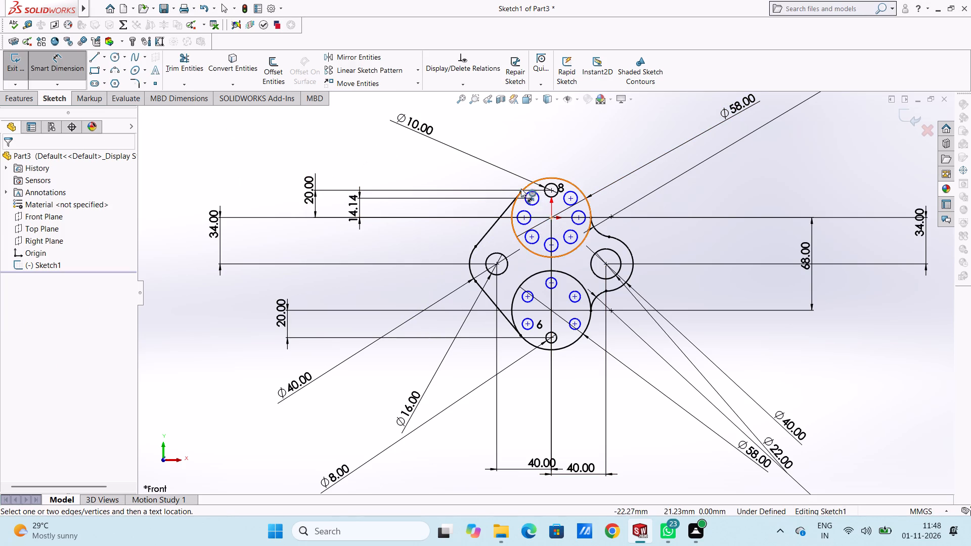
pyautogui.click(530, 196)
pyautogui.click(549, 216)
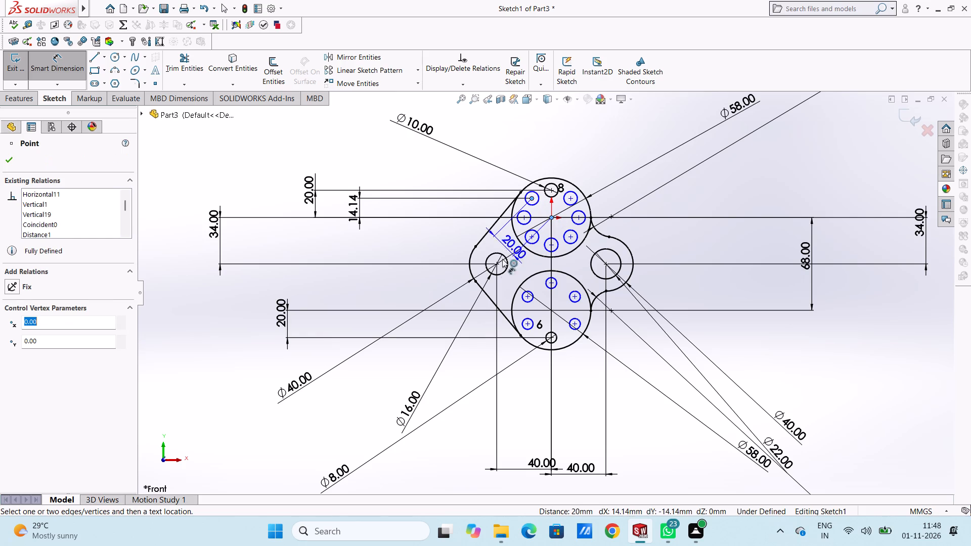
pyautogui.click(550, 436)
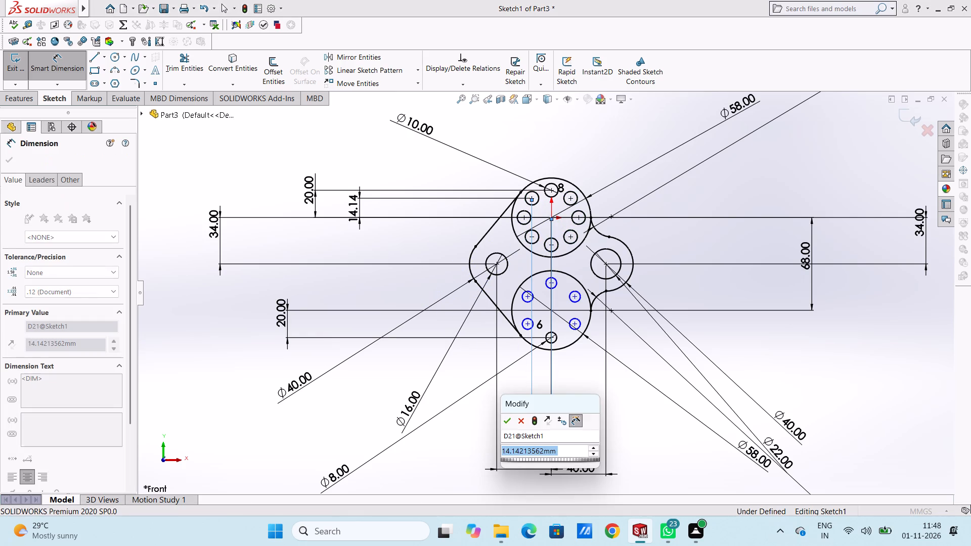
pyautogui.click(502, 421)
pyautogui.click(466, 388)
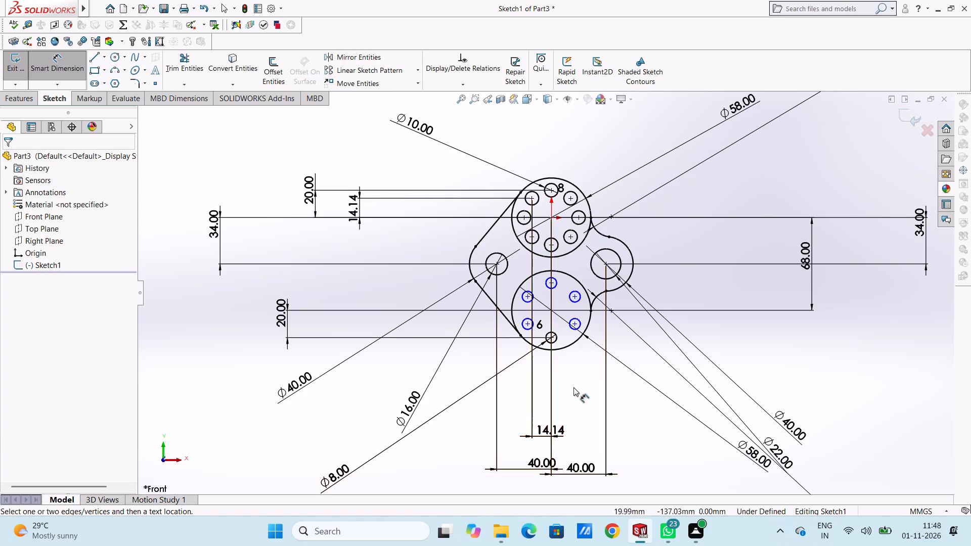
# Dimension the horizontal and vertical distances from the lower 58 mm circle's centre to its upper-left patterned 8 mm circle, keeping the current values.
pyautogui.scroll(-3, 569, 377)
pyautogui.scroll(-3, 529, 252)
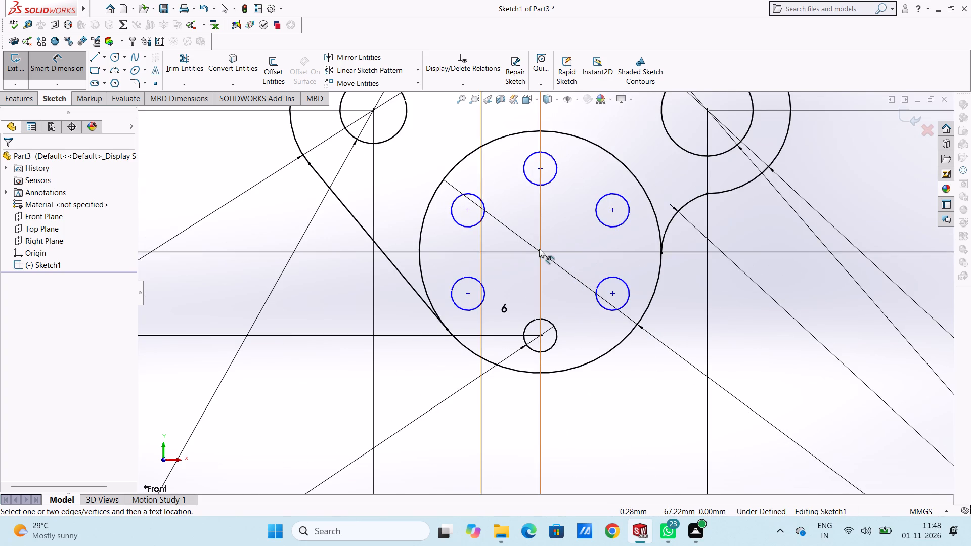
pyautogui.click(539, 251)
pyautogui.click(468, 210)
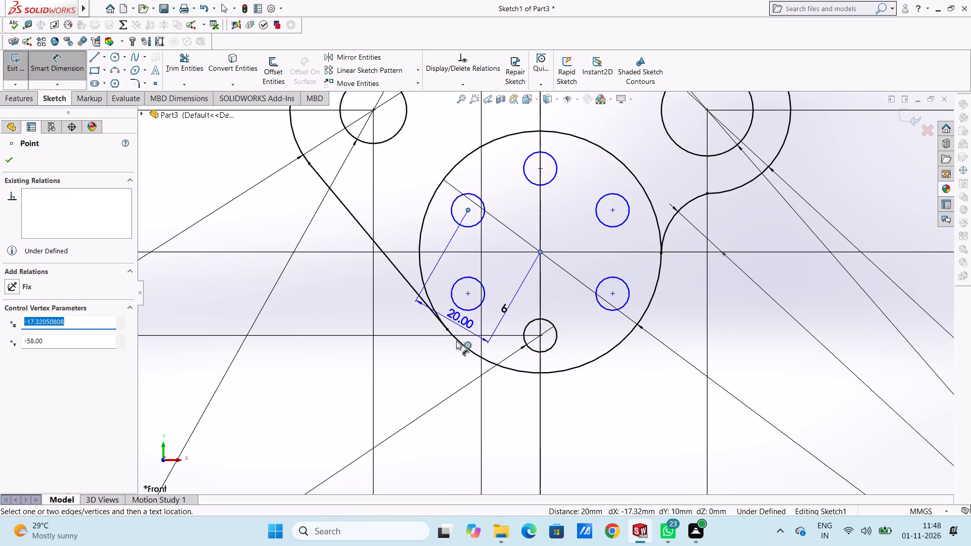
pyautogui.click(495, 449)
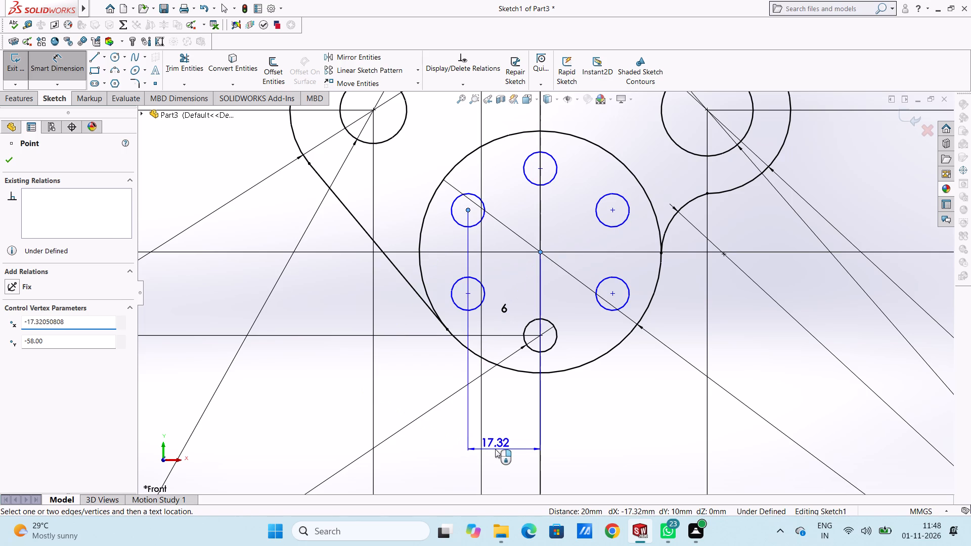
pyautogui.click(451, 435)
pyautogui.click(413, 378)
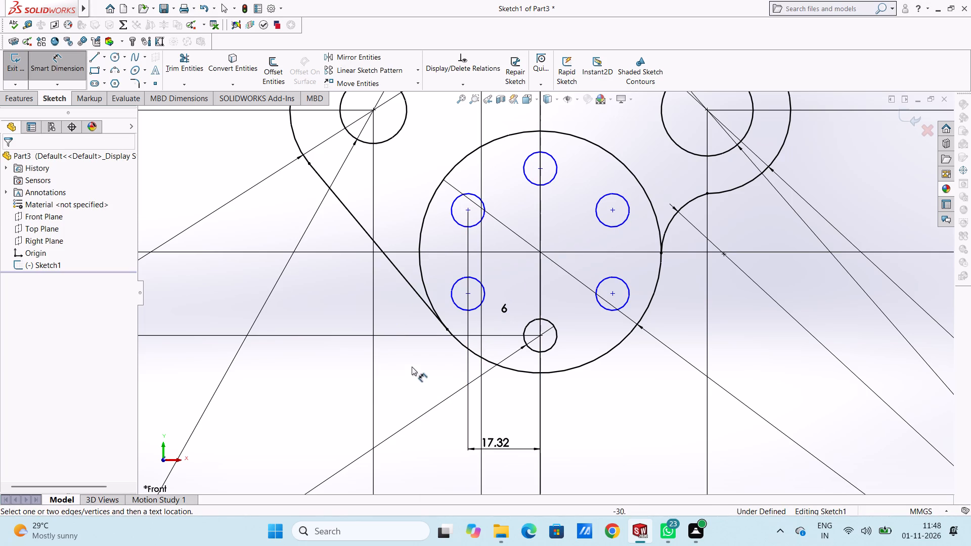
pyautogui.click(543, 254)
pyautogui.click(468, 210)
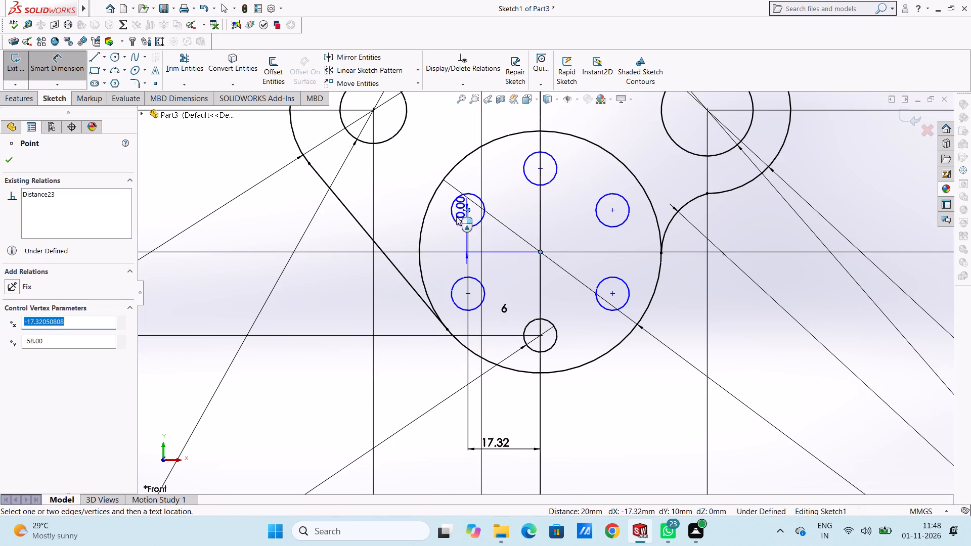
pyautogui.click(237, 243)
pyautogui.click(199, 225)
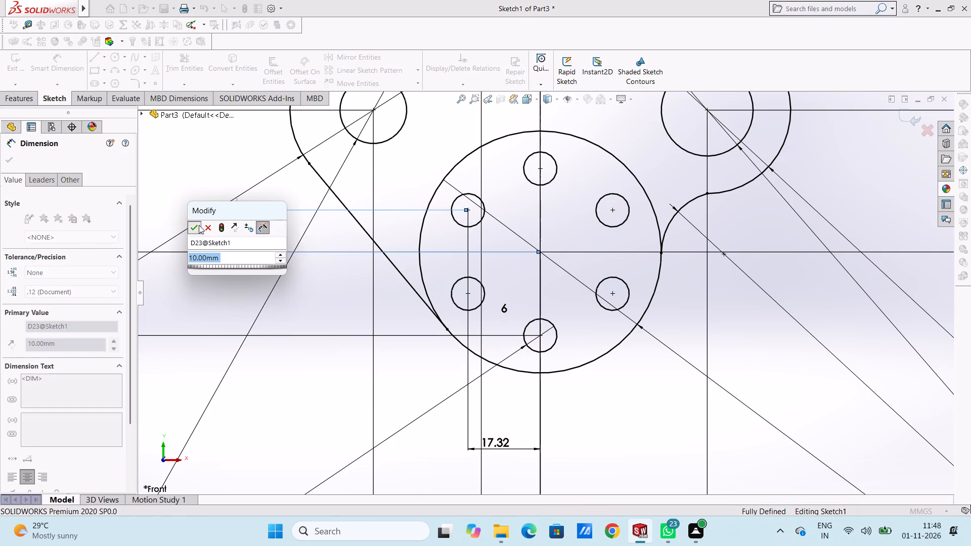
pyautogui.click(199, 204)
pyautogui.scroll(7, 333, 229)
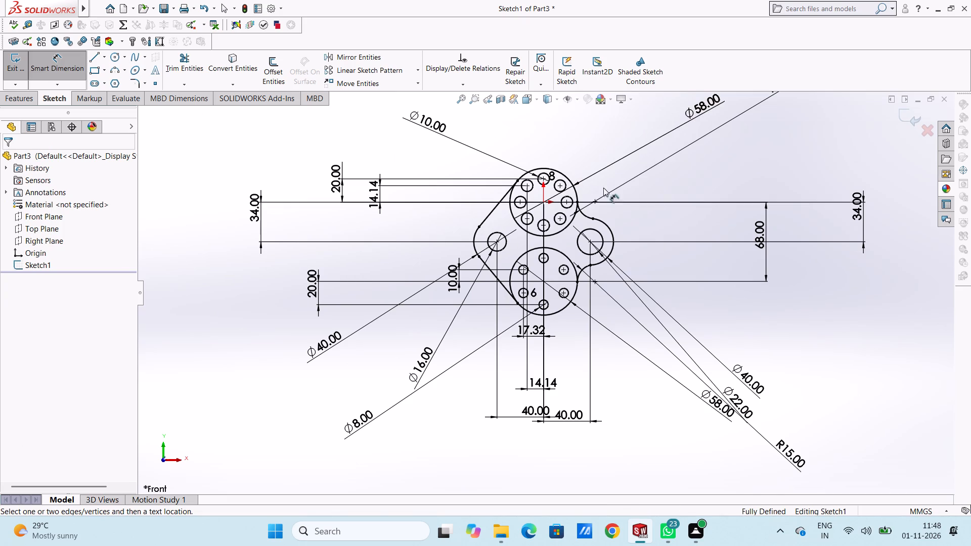
pyautogui.scroll(-2, 621, 229)
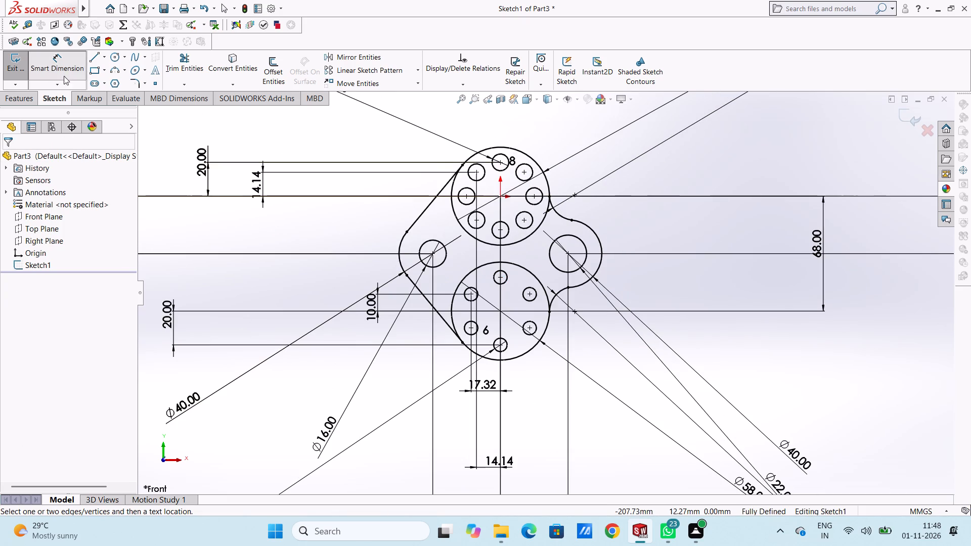
pyautogui.click(64, 70)
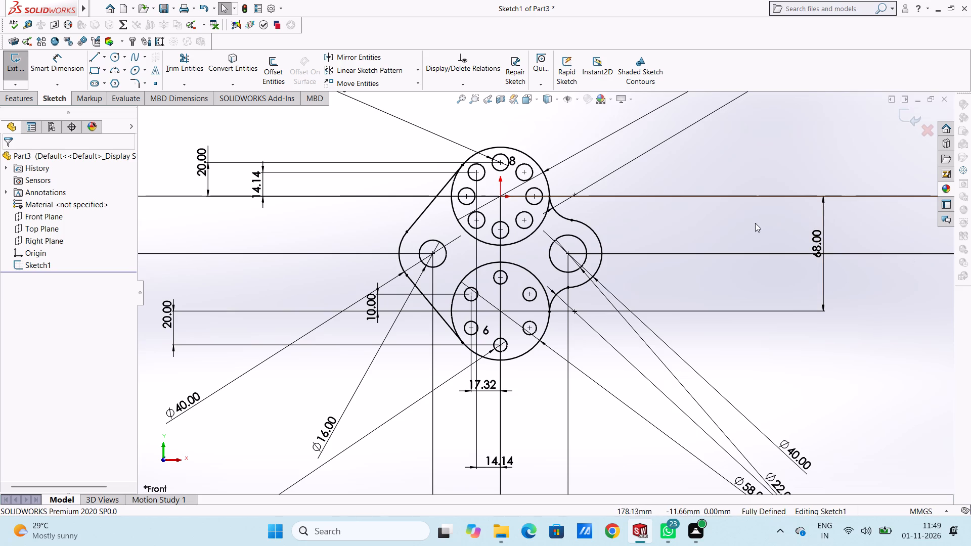
# Extrude the upper and lower 58 mm disc regions, excluding their patterned holes, 20 mm using Mid Plane.
pyautogui.moveTo(708, 225); pyautogui.dragTo(680, 229, button='middle')
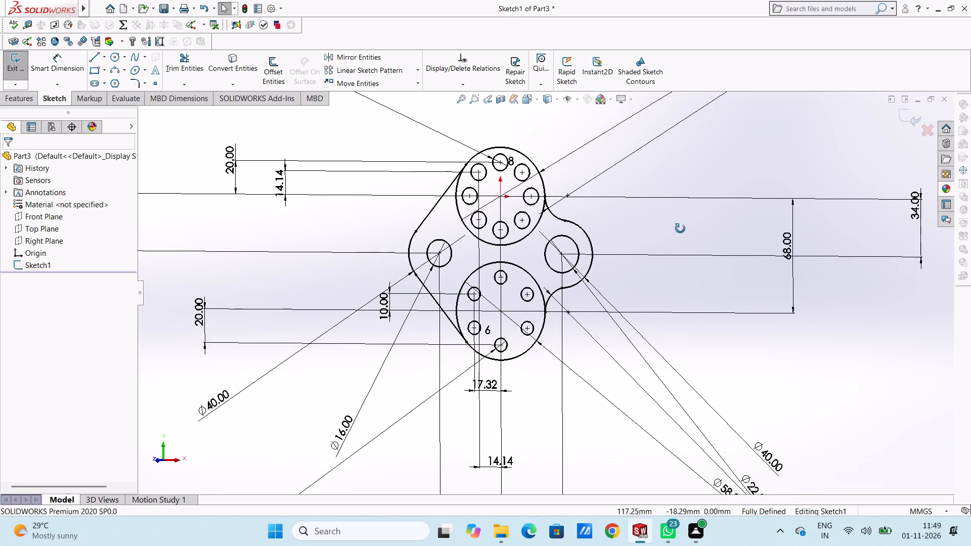
pyautogui.moveTo(680, 229); pyautogui.dragTo(684, 237, button='middle')
pyautogui.scroll(1, 684, 237)
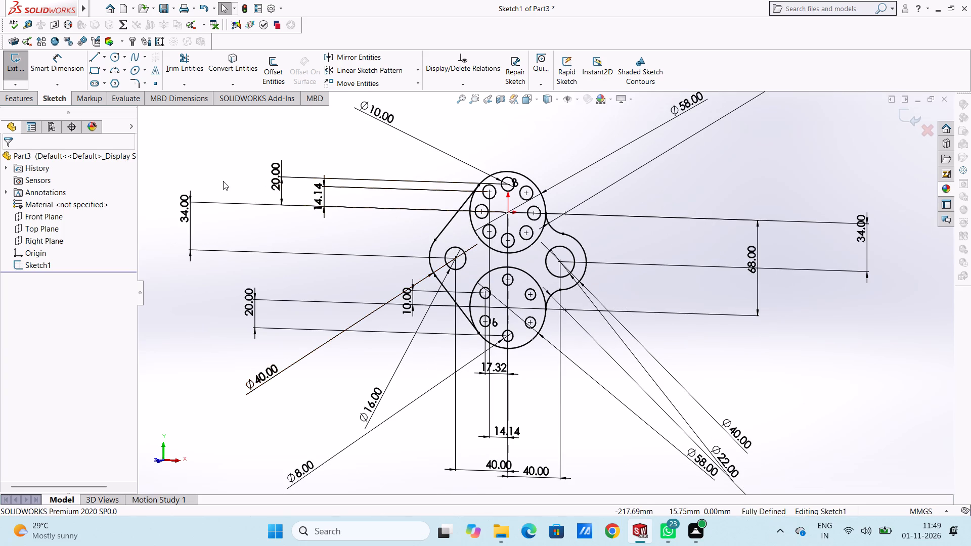
pyautogui.click(21, 98)
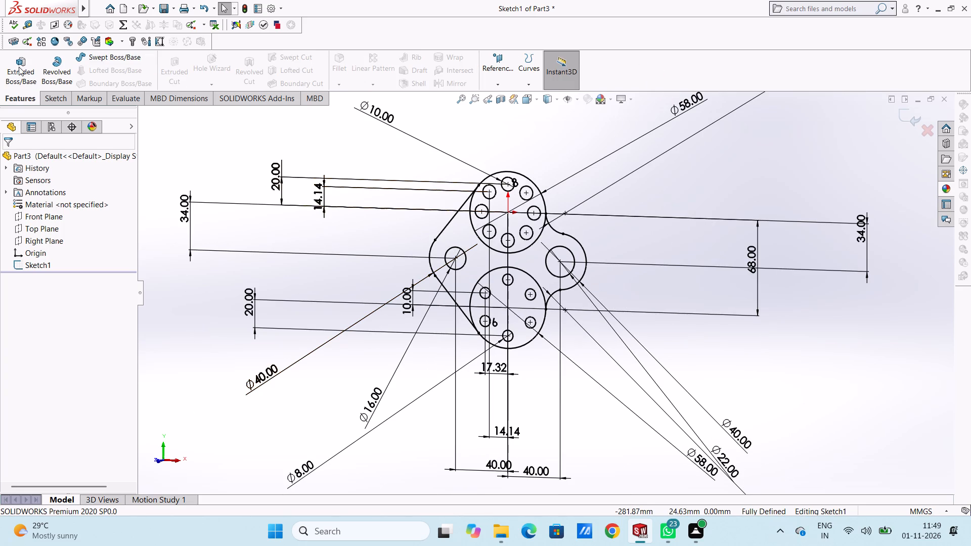
pyautogui.click(19, 66)
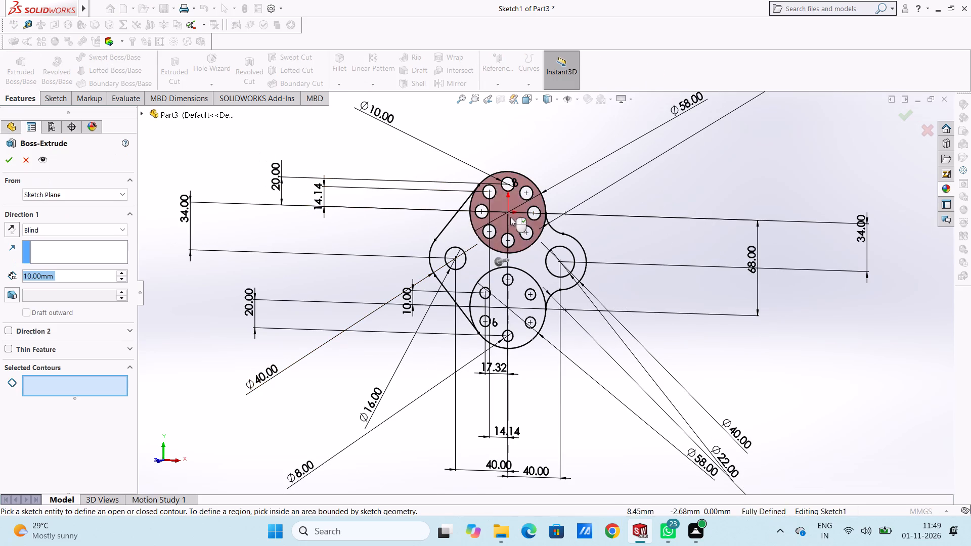
pyautogui.click(504, 204)
pyautogui.click(520, 310)
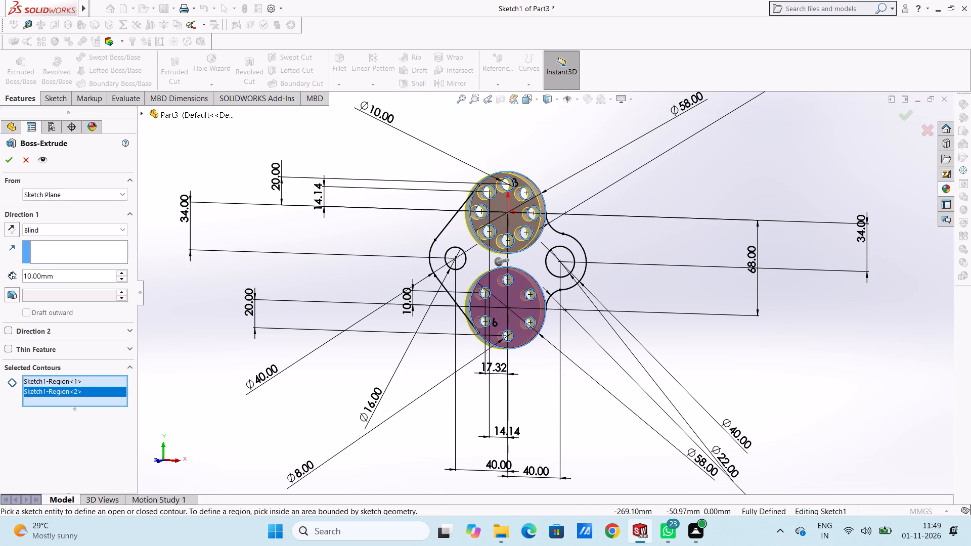
pyautogui.click(76, 229)
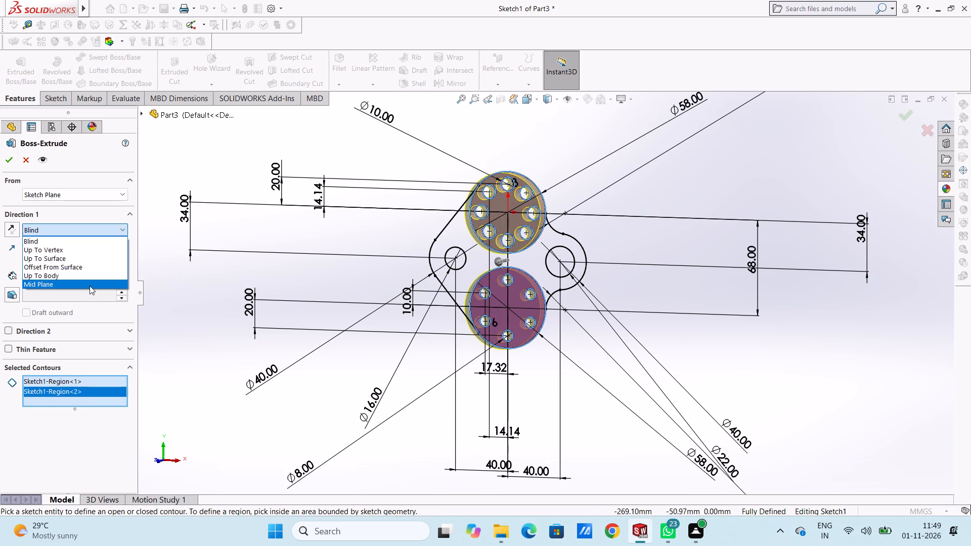
pyautogui.click(90, 285)
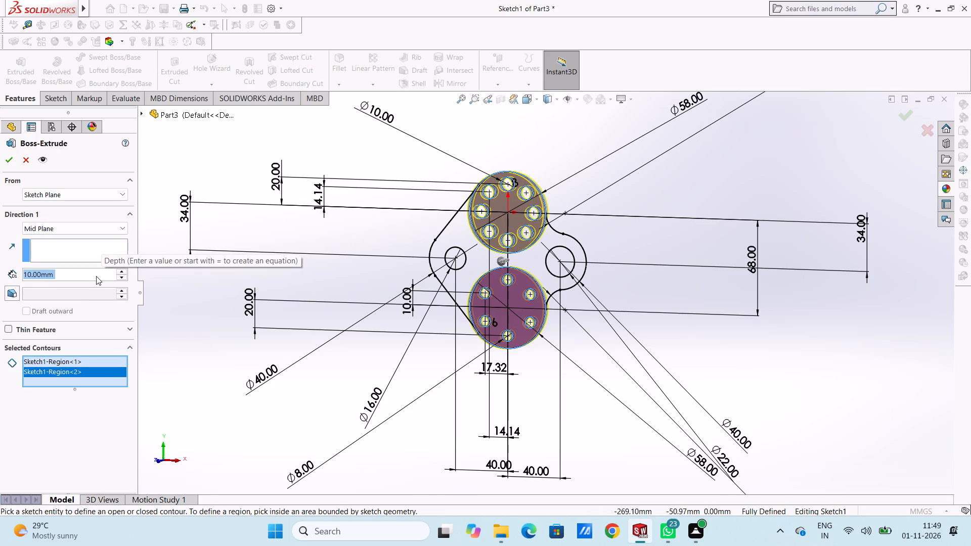
pyautogui.write('20')
pyautogui.press('Return')
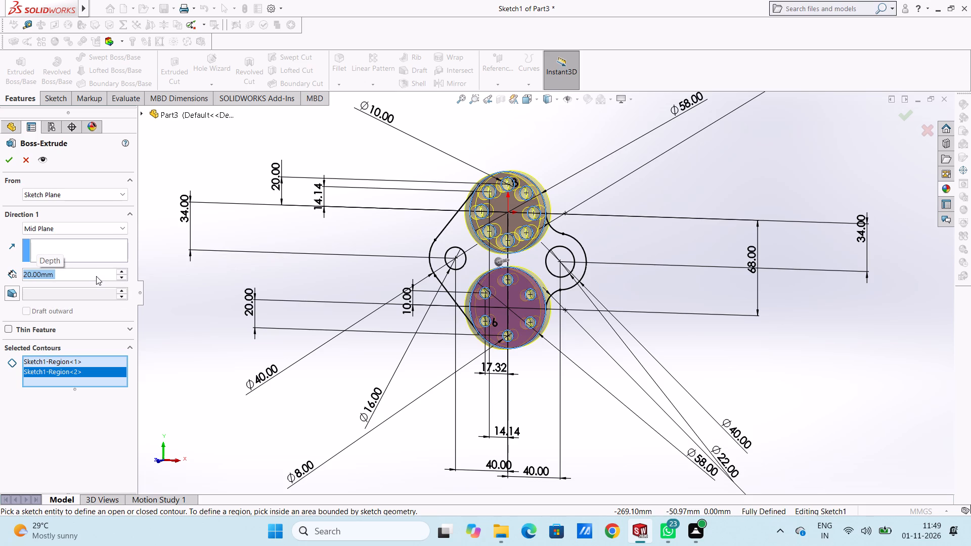
pyautogui.click(7, 163)
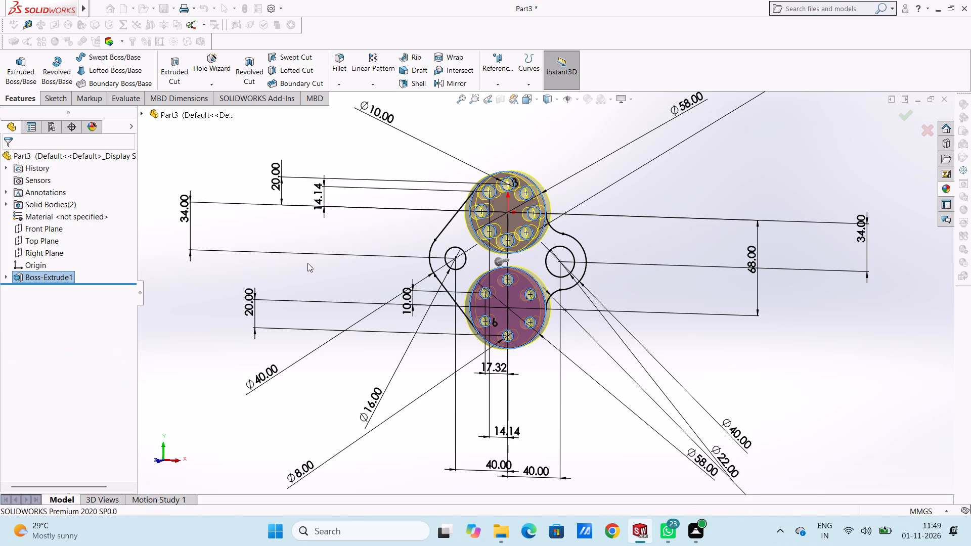
pyautogui.click(337, 240)
# Extrude Sketch1's connecting plate region around the two discs 14 mm using Mid Plane, with the result merged.
pyautogui.moveTo(346, 250); pyautogui.dragTo(356, 251, button='middle')
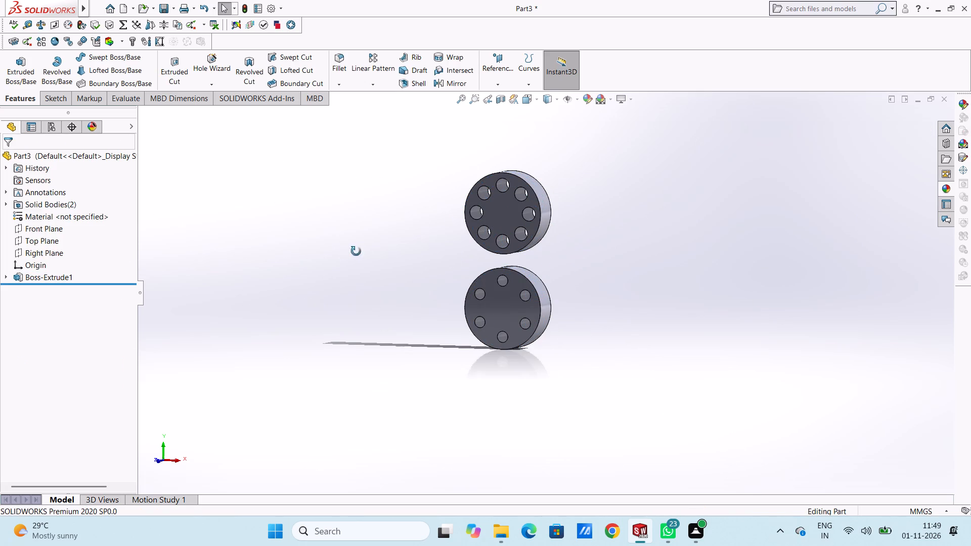
pyautogui.moveTo(356, 251); pyautogui.dragTo(342, 236, button='middle')
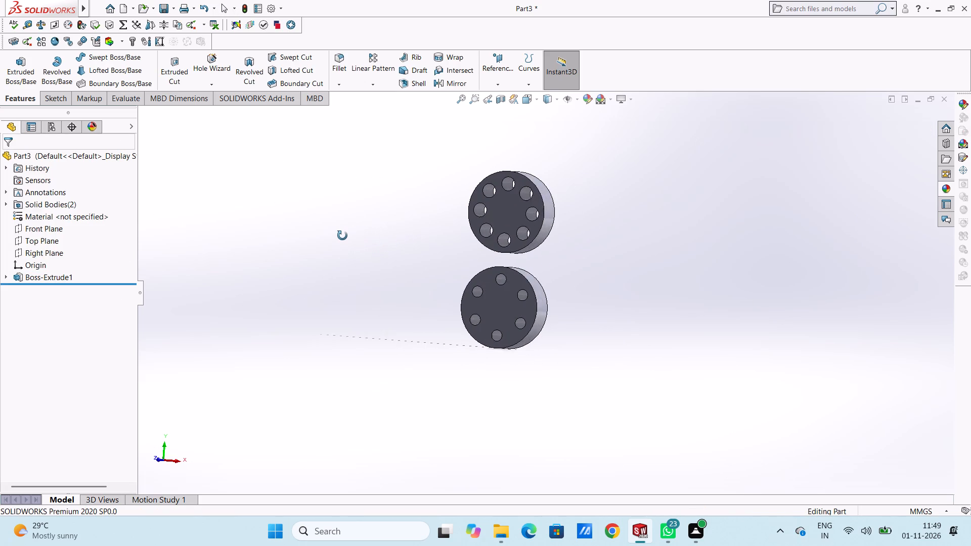
pyautogui.moveTo(342, 236); pyautogui.dragTo(346, 260, button='middle')
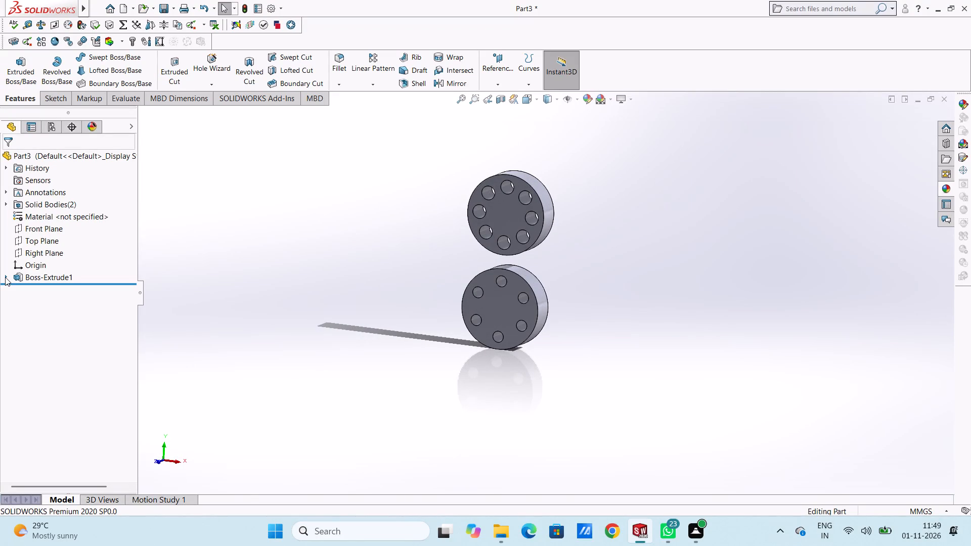
pyautogui.click(5, 277)
pyautogui.click(38, 287)
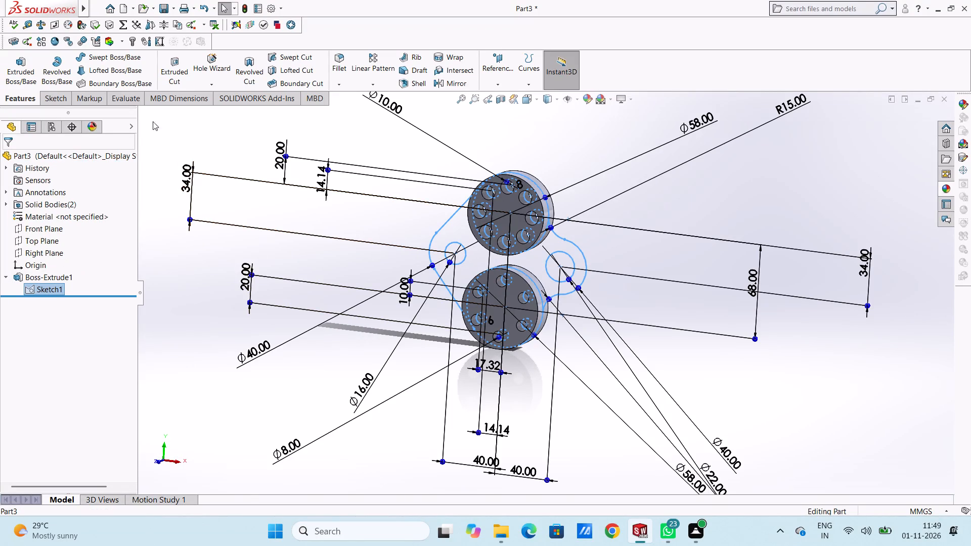
pyautogui.click(32, 71)
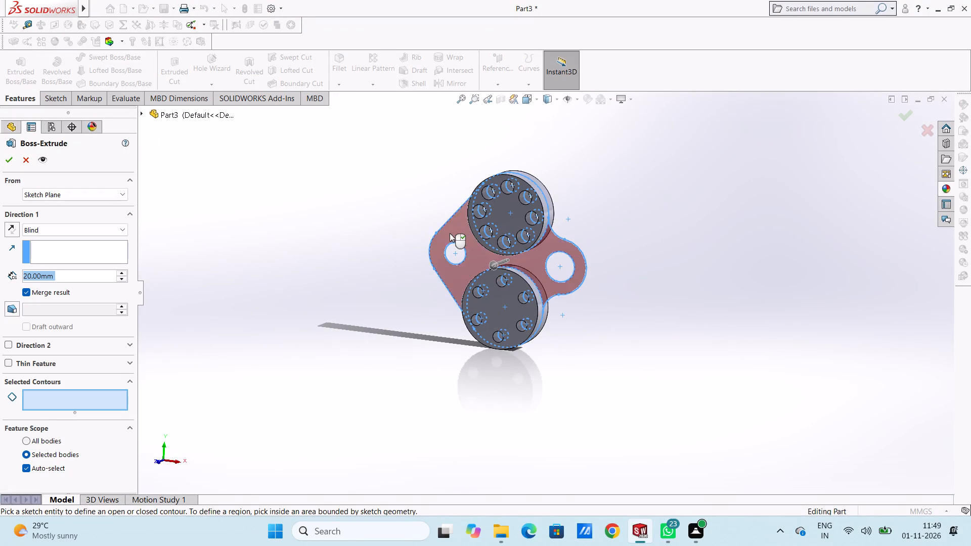
pyautogui.click(450, 233)
pyautogui.click(79, 227)
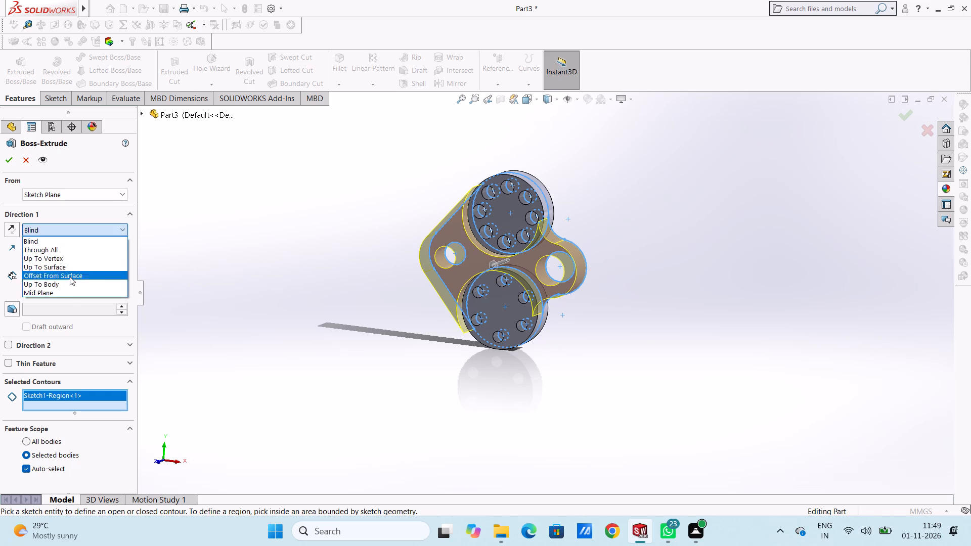
pyautogui.click(69, 291)
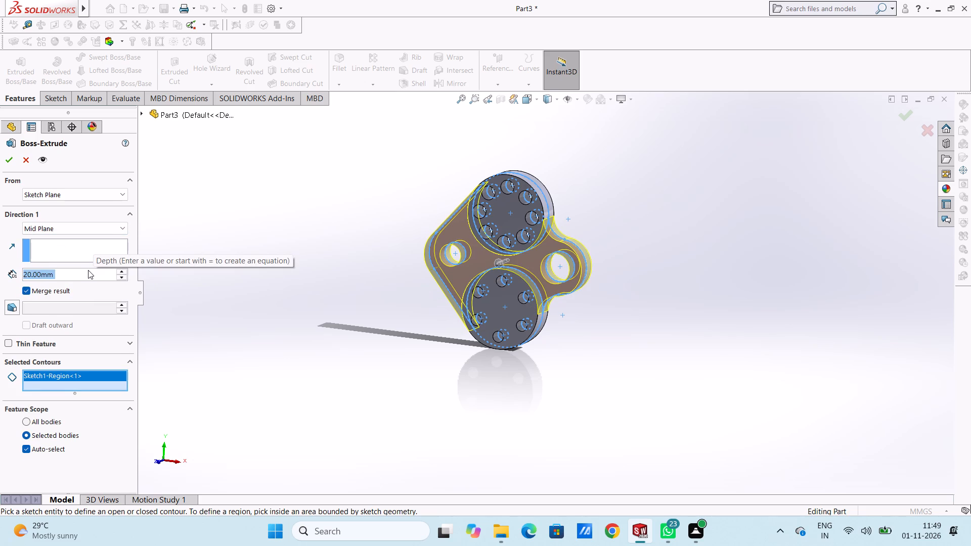
pyautogui.write('14')
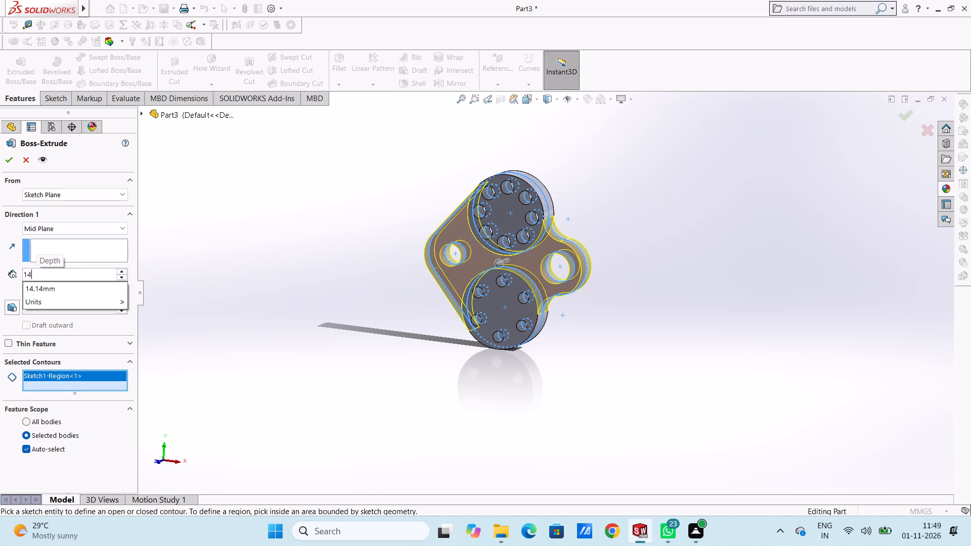
pyautogui.press('Return')
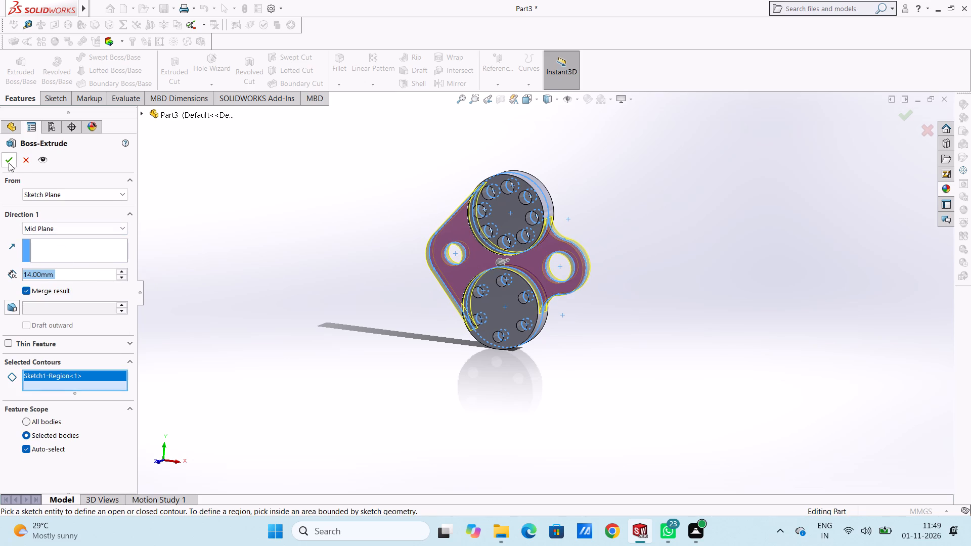
pyautogui.click(9, 163)
pyautogui.click(274, 230)
# Examine the extruded part from several angles, checking the two discs, the connecting plate and the holes.
pyautogui.moveTo(363, 243); pyautogui.dragTo(306, 295, button='middle')
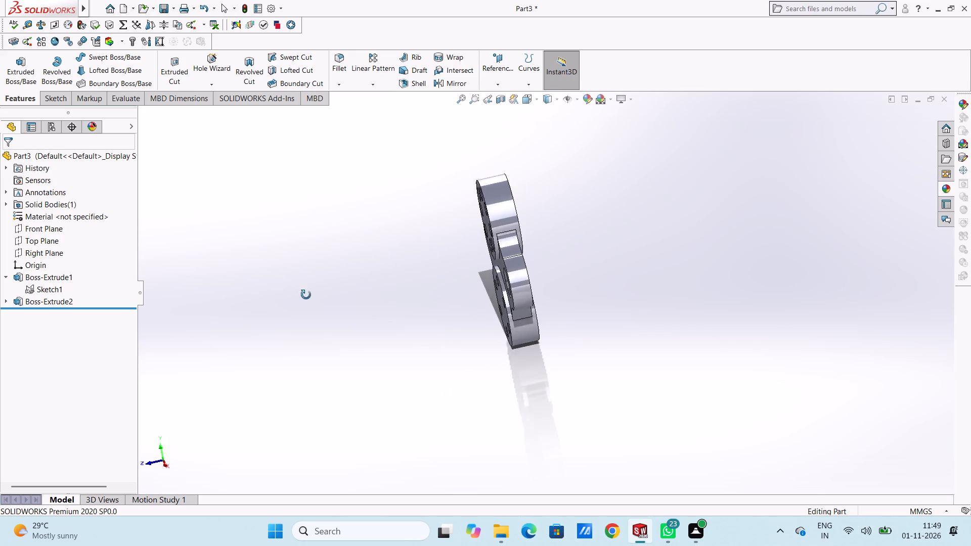
pyautogui.moveTo(306, 295); pyautogui.dragTo(351, 254, button='middle')
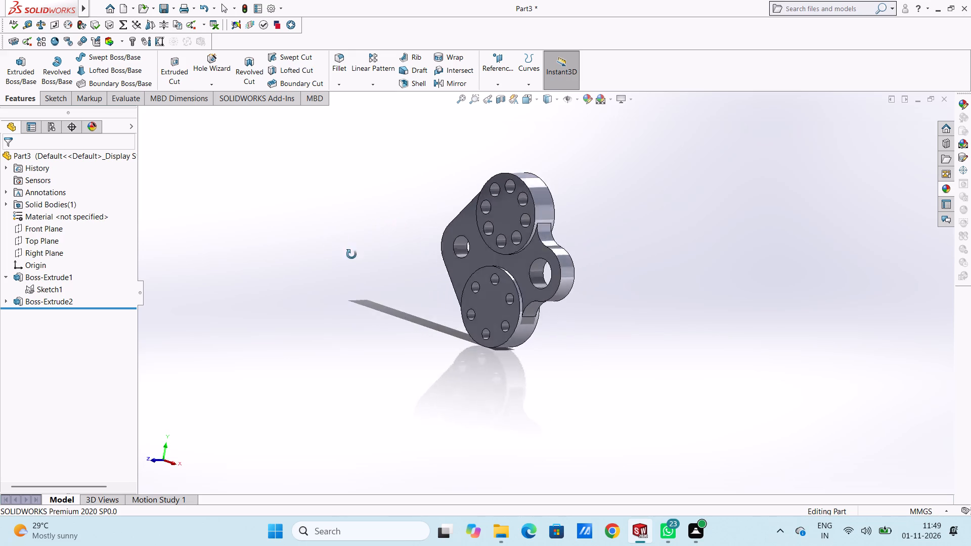
pyautogui.moveTo(351, 254); pyautogui.dragTo(362, 286, button='middle')
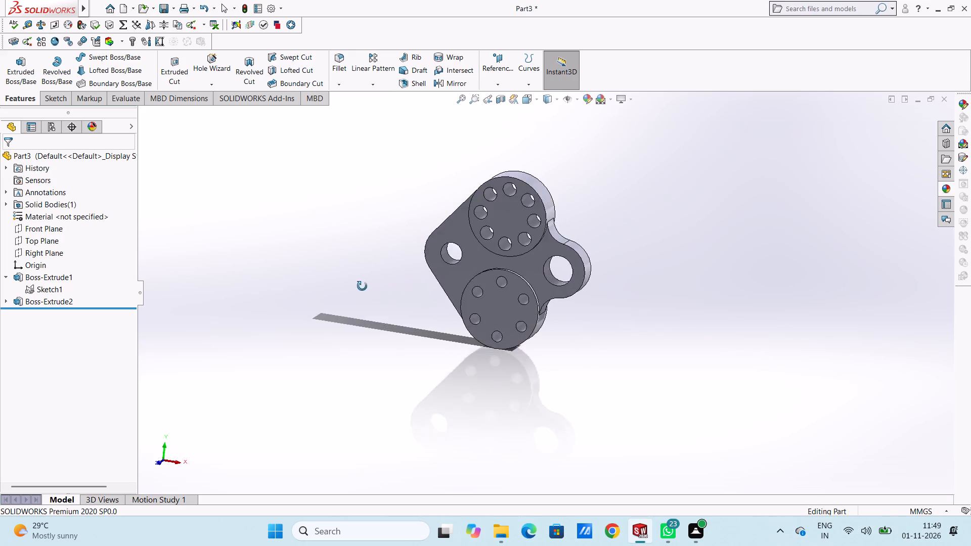
pyautogui.moveTo(362, 286); pyautogui.dragTo(361, 291, button='middle')
pyautogui.scroll(-1, 527, 242)
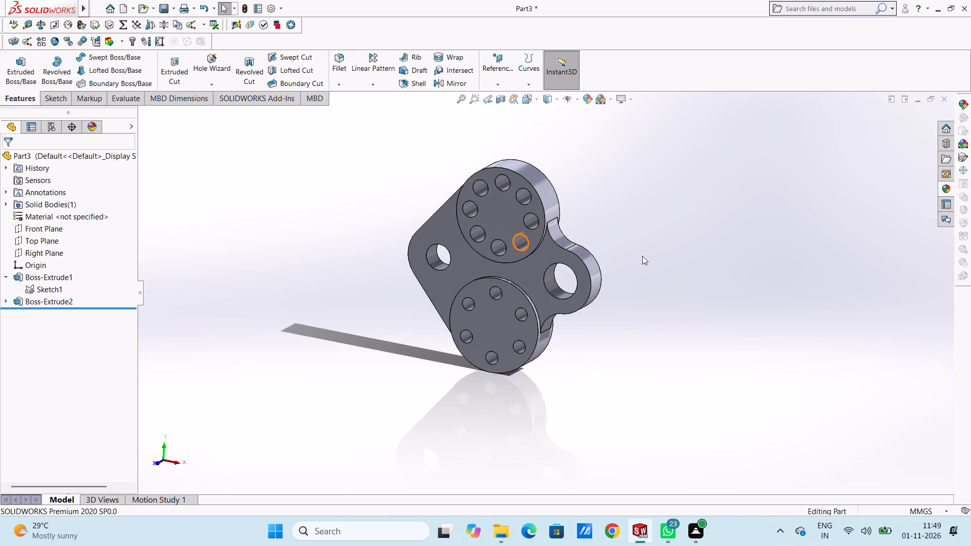
pyautogui.moveTo(643, 249); pyautogui.dragTo(629, 220, button='middle')
pyautogui.scroll(-1, 523, 155)
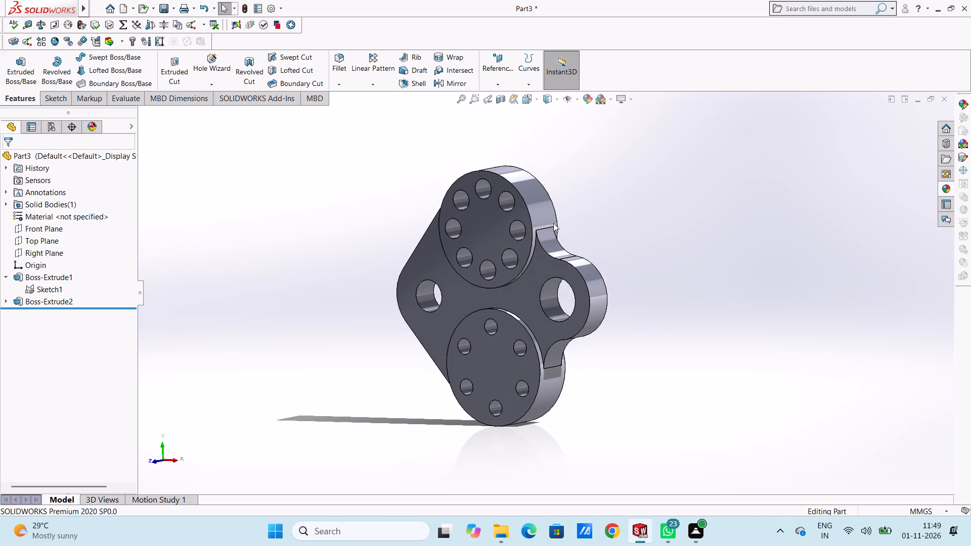
pyautogui.moveTo(557, 224); pyautogui.dragTo(581, 208, button='middle')
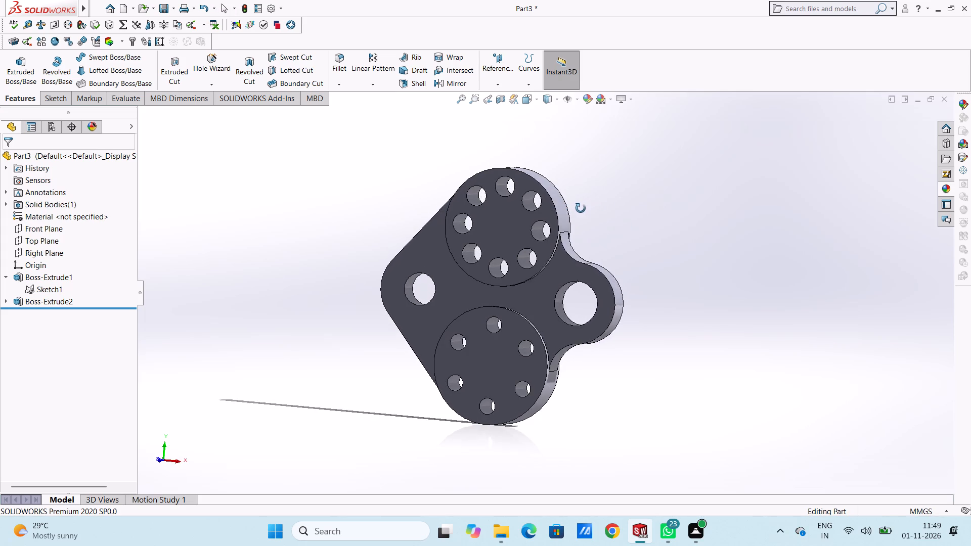
pyautogui.moveTo(581, 208); pyautogui.dragTo(569, 209, button='middle')
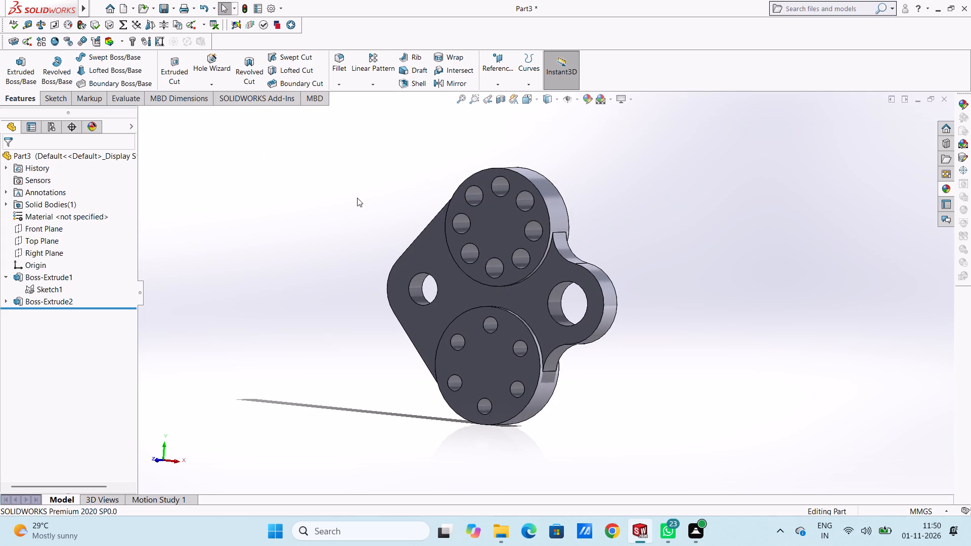
pyautogui.moveTo(381, 189); pyautogui.dragTo(375, 194, button='middle')
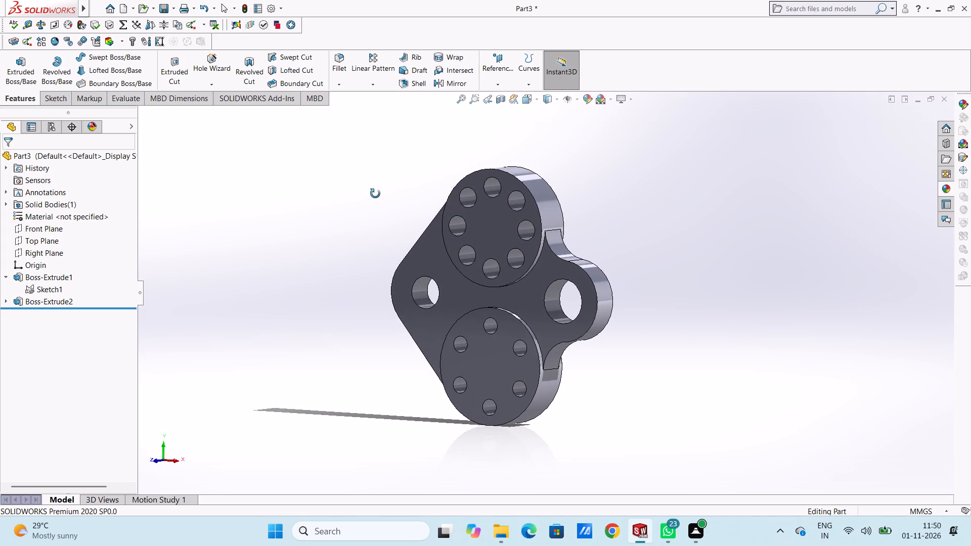
pyautogui.moveTo(375, 194); pyautogui.dragTo(375, 194, button='middle')
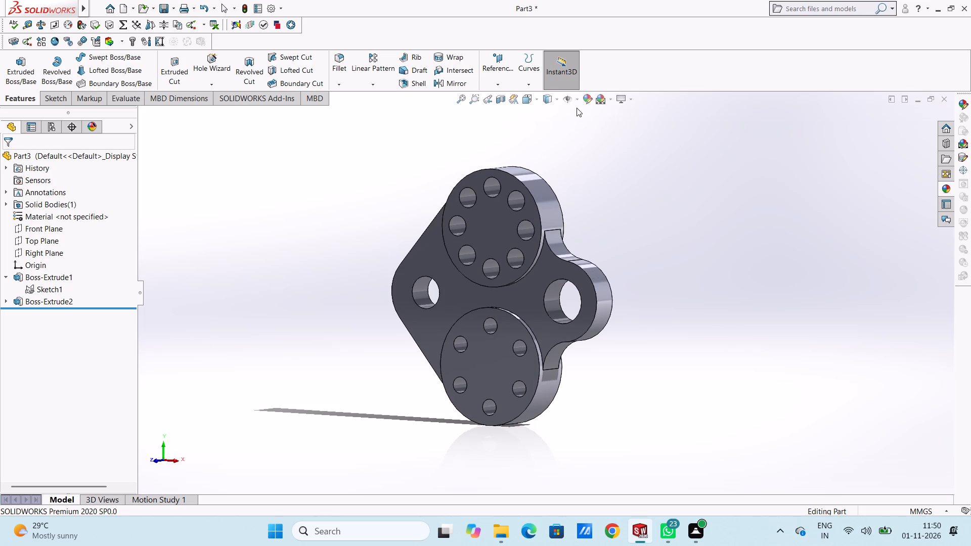
# Colour the whole part cyan with RGB values 0, 226, 255.
pyautogui.click(587, 99)
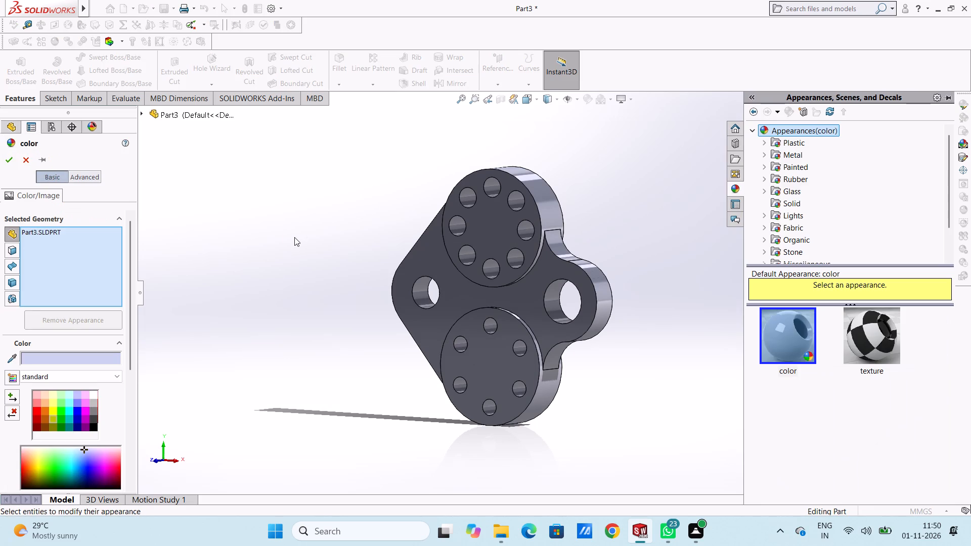
pyautogui.scroll(-2, 129, 359)
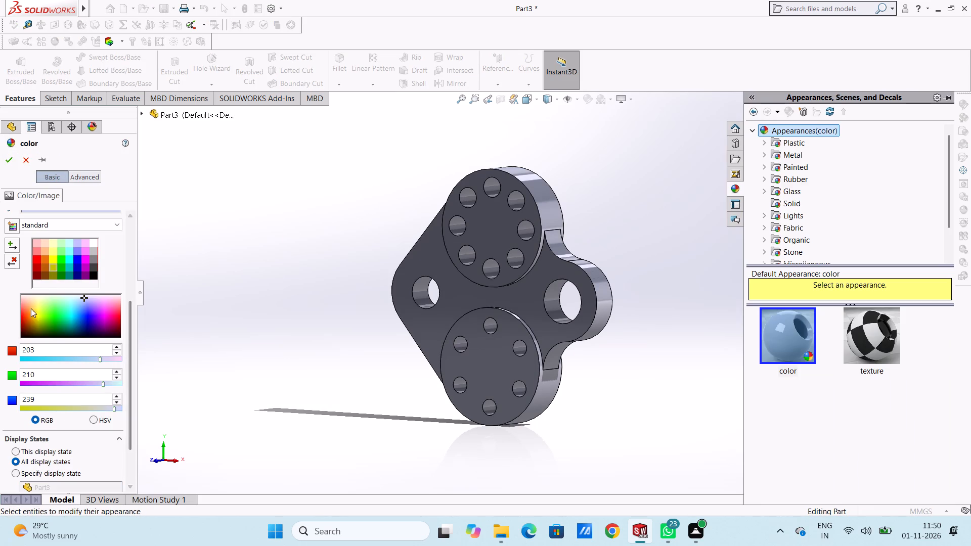
pyautogui.click(70, 258)
pyautogui.click(69, 267)
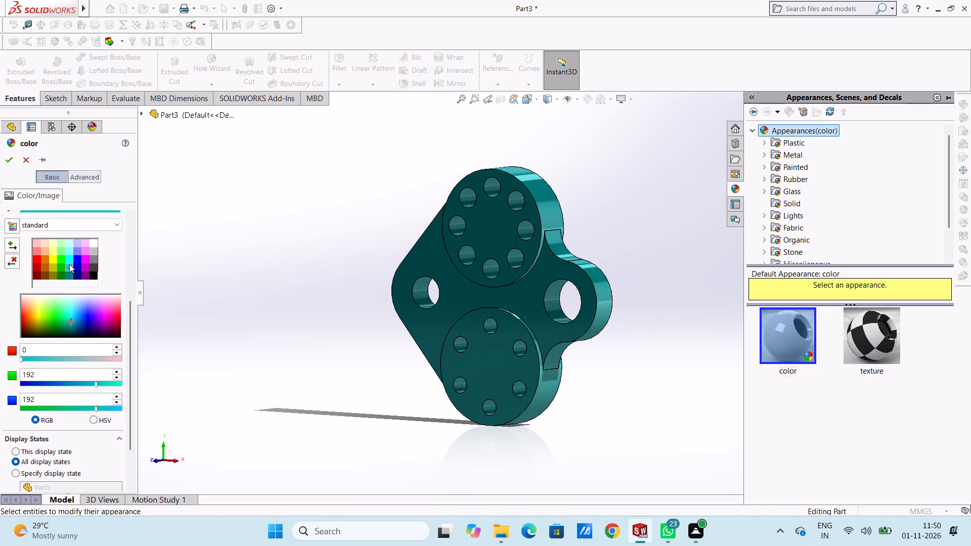
pyautogui.click(69, 260)
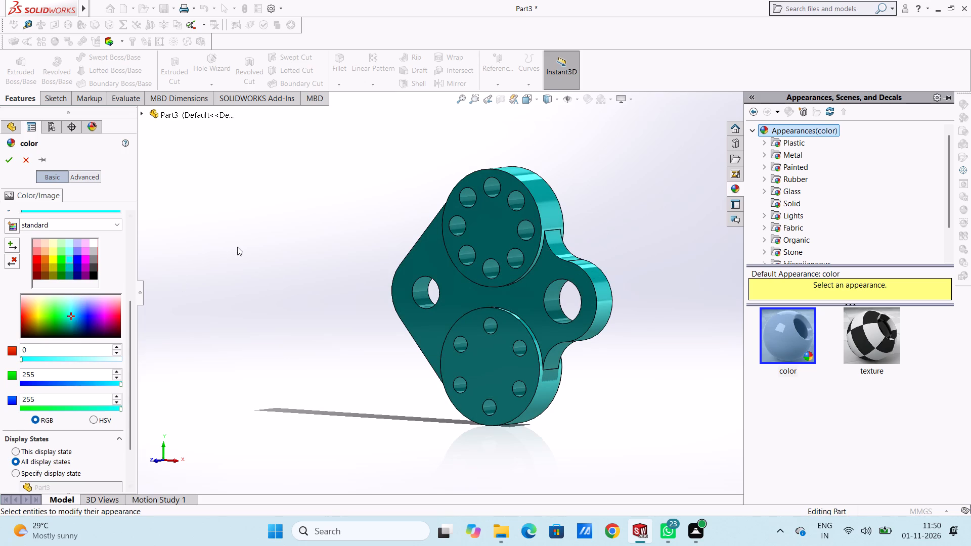
pyautogui.moveTo(258, 227); pyautogui.dragTo(267, 286, button='middle')
pyautogui.scroll(-1, 267, 286)
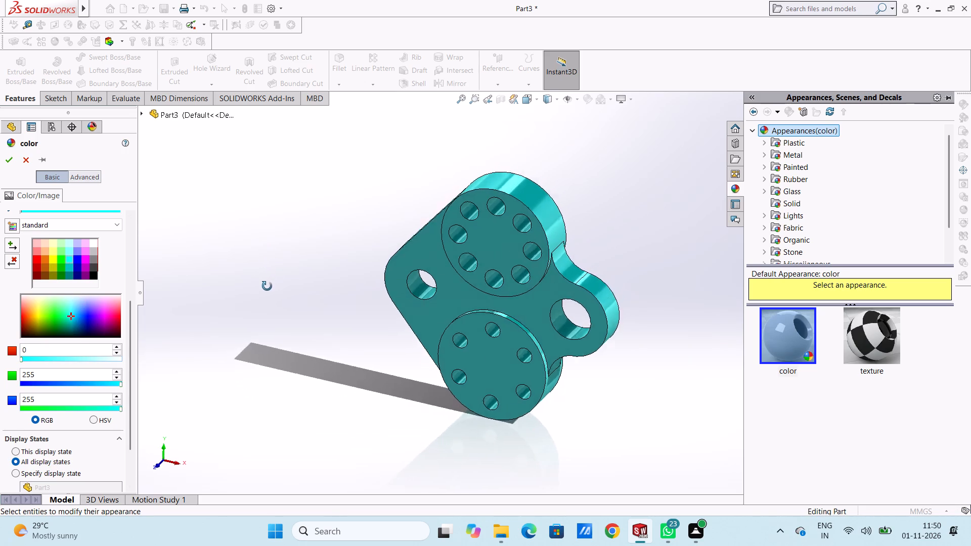
pyautogui.moveTo(267, 286); pyautogui.dragTo(266, 264, button='middle')
pyautogui.scroll(4, 411, 263)
pyautogui.moveTo(433, 340); pyautogui.dragTo(439, 329, button='middle')
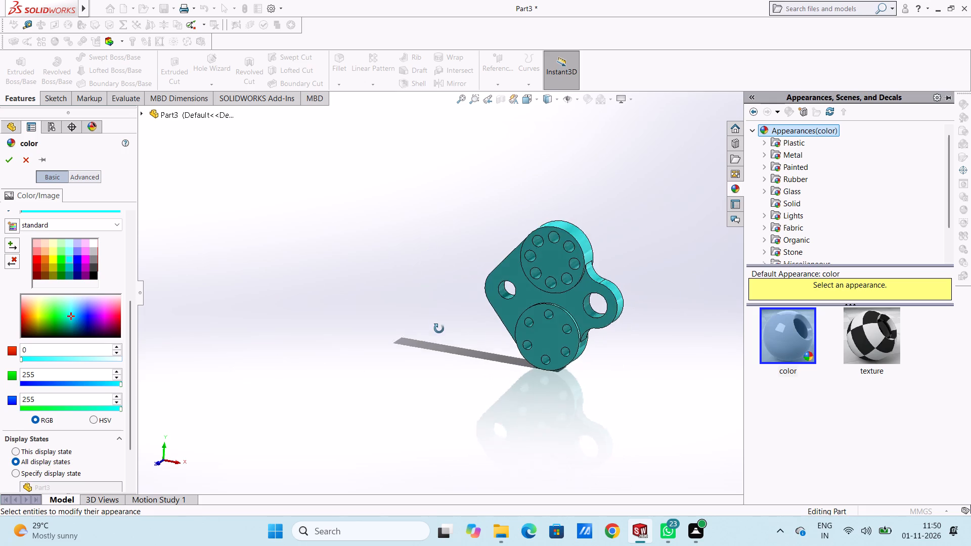
pyautogui.moveTo(439, 329); pyautogui.dragTo(423, 321, button='middle')
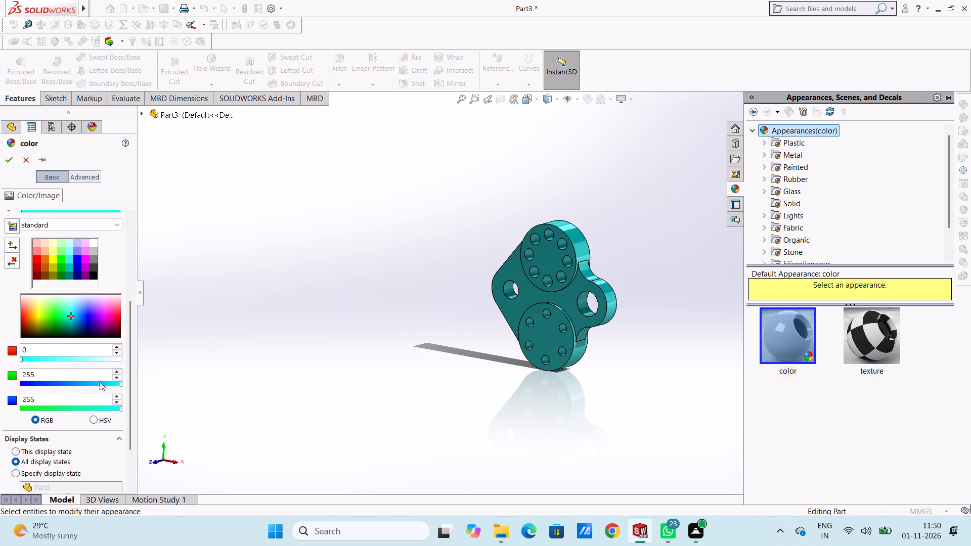
pyautogui.click(110, 383)
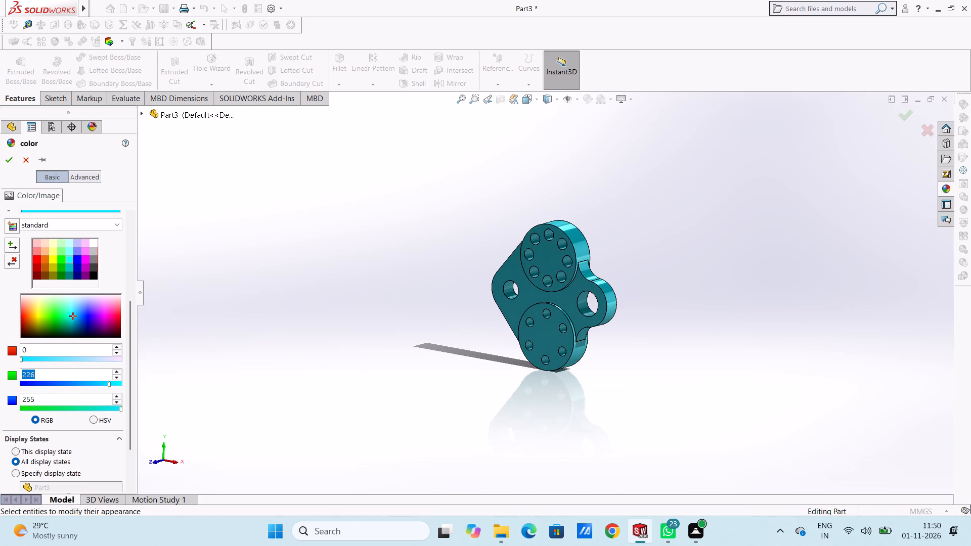
pyautogui.click(6, 157)
# Apply the chromium plate metal appearance to only the inner face of the upper disc's topmost small hole.
pyautogui.moveTo(463, 314); pyautogui.dragTo(469, 306, button='middle')
pyautogui.scroll(-6, 576, 262)
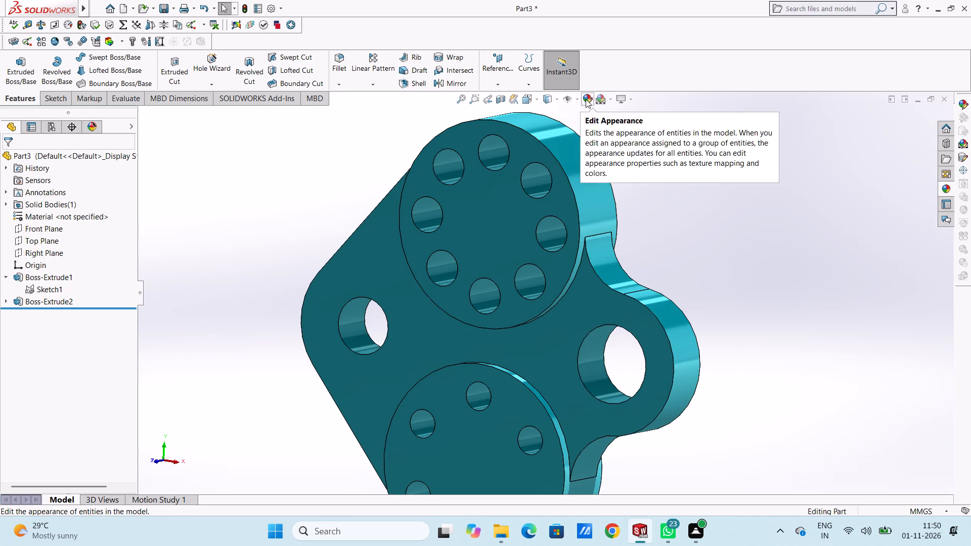
pyautogui.click(944, 188)
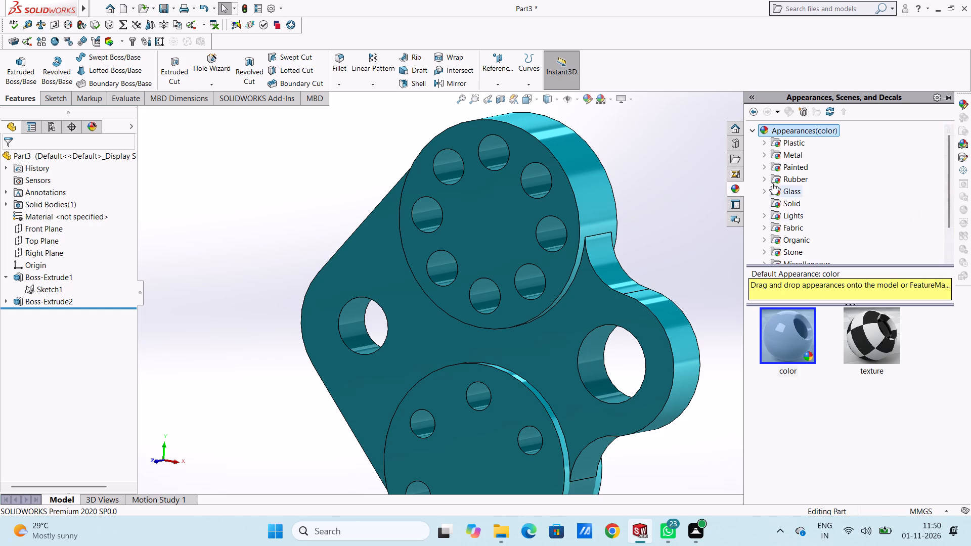
pyautogui.click(781, 153)
pyautogui.scroll(-3, 491, 147)
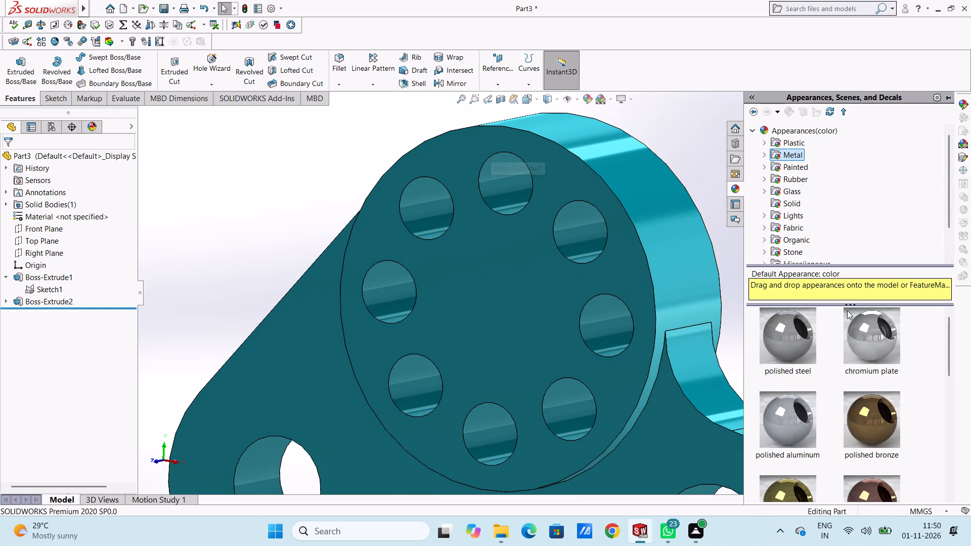
pyautogui.moveTo(875, 336); pyautogui.dragTo(523, 177)
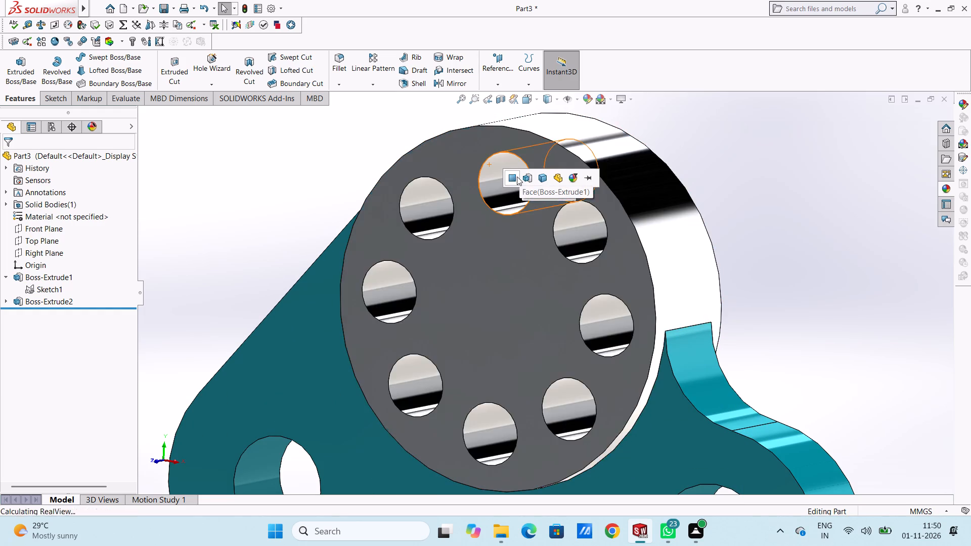
pyautogui.click(510, 179)
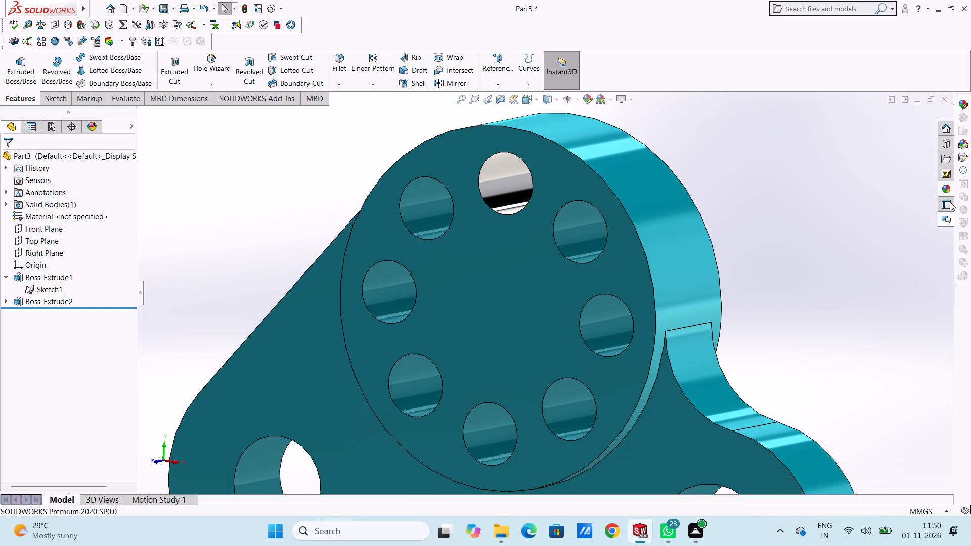
# Apply chromium plate to the inner faces of the upper disc's upper-right and right small holes.
pyautogui.click(944, 185)
pyautogui.moveTo(869, 336); pyautogui.dragTo(850, 336)
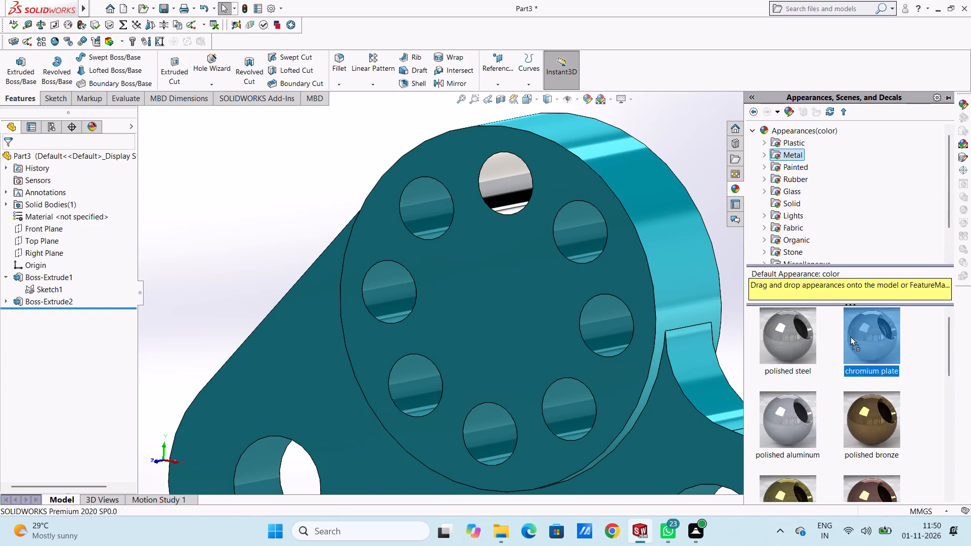
pyautogui.moveTo(850, 336); pyautogui.dragTo(583, 246)
pyautogui.click(582, 246)
pyautogui.scroll(-4, 602, 346)
pyautogui.click(943, 189)
pyautogui.moveTo(857, 351); pyautogui.dragTo(598, 310)
pyautogui.click(597, 310)
# Apply chromium plate to the inner faces of the upper disc's lower-right and bottom small holes.
pyautogui.scroll(6, 568, 366)
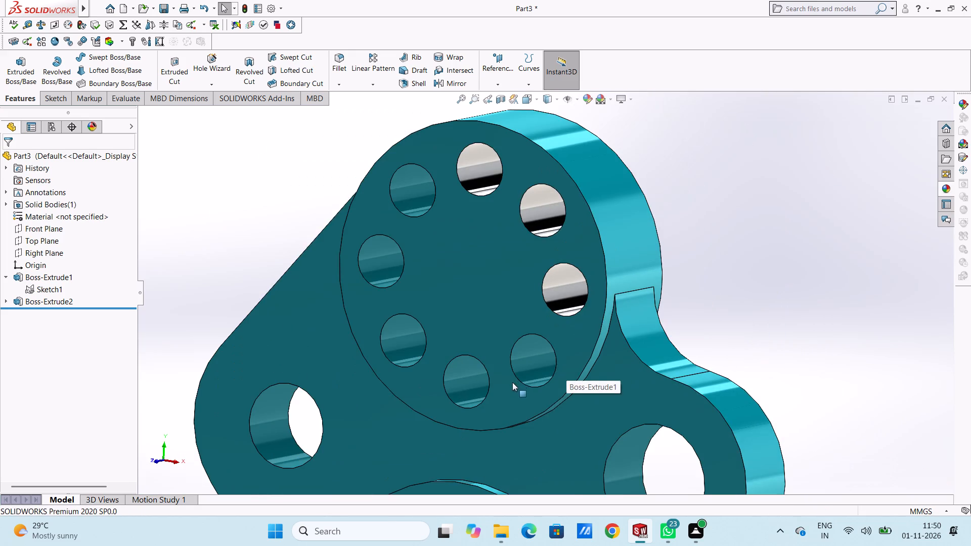
pyautogui.scroll(-5, 513, 387)
pyautogui.click(944, 191)
pyautogui.moveTo(868, 335); pyautogui.dragTo(589, 300)
pyautogui.click(588, 299)
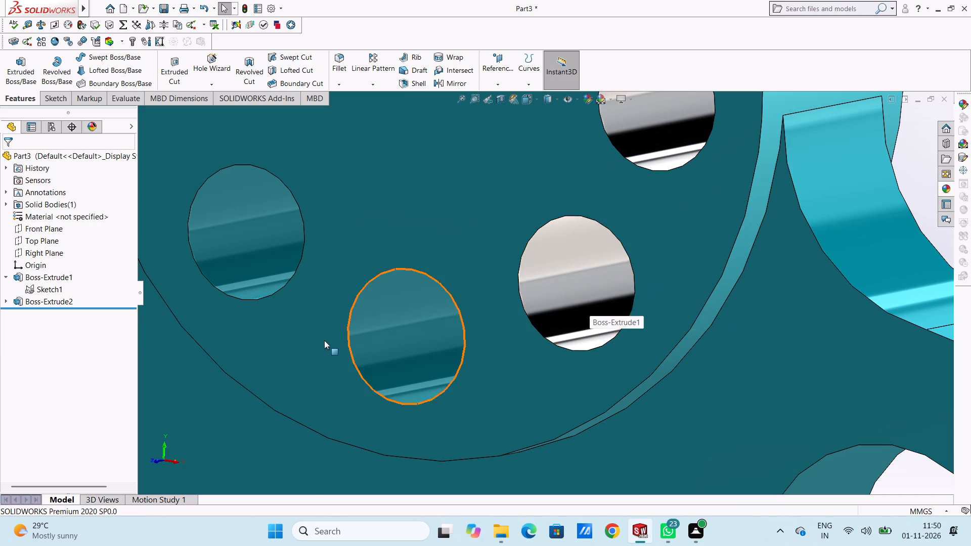
pyautogui.scroll(-4, 324, 340)
pyautogui.click(945, 184)
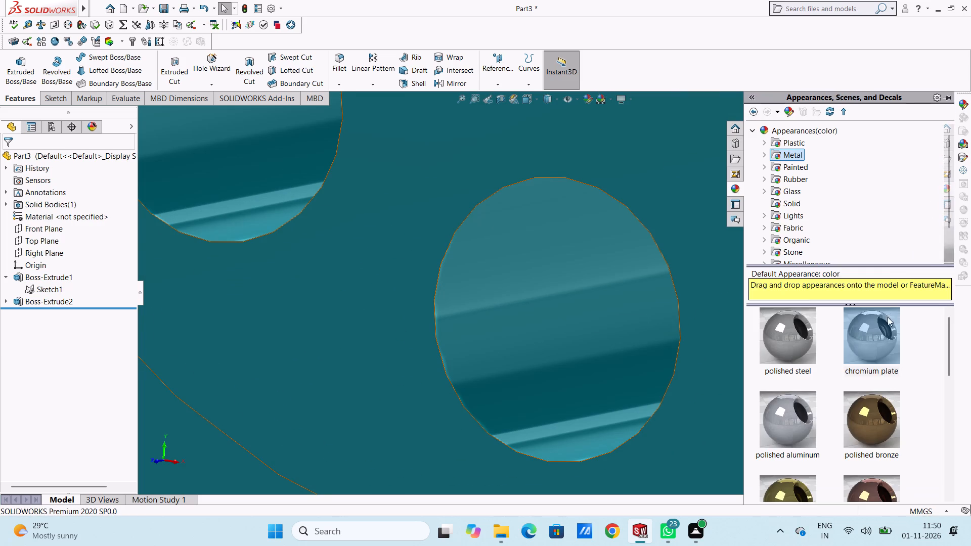
pyautogui.moveTo(863, 340); pyautogui.dragTo(622, 328)
pyautogui.click(621, 328)
# Apply chromium plate to the inner face of the upper disc's lower-left small hole.
pyautogui.scroll(5, 507, 244)
pyautogui.scroll(3, 455, 218)
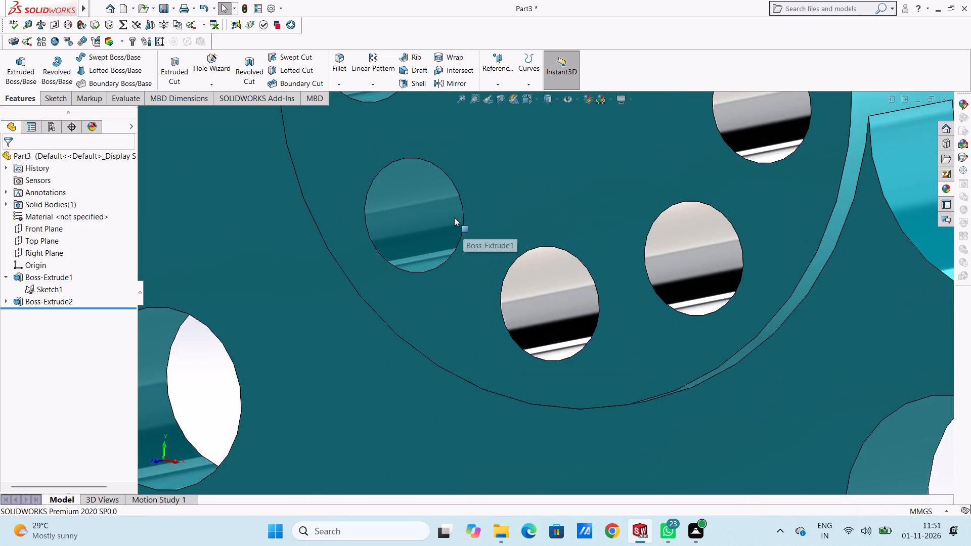
pyautogui.scroll(3, 454, 217)
pyautogui.scroll(-5, 484, 266)
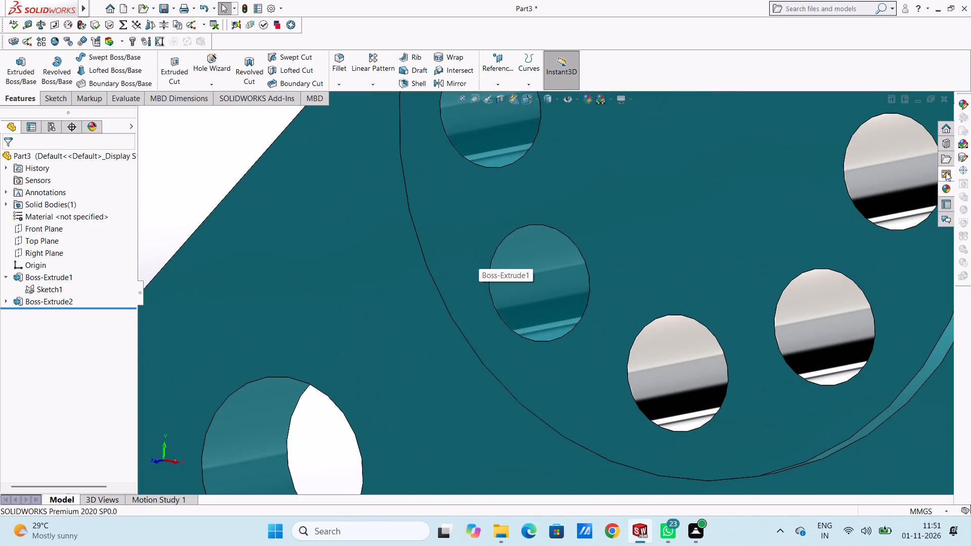
pyautogui.click(941, 189)
pyautogui.moveTo(874, 332); pyautogui.dragTo(555, 313)
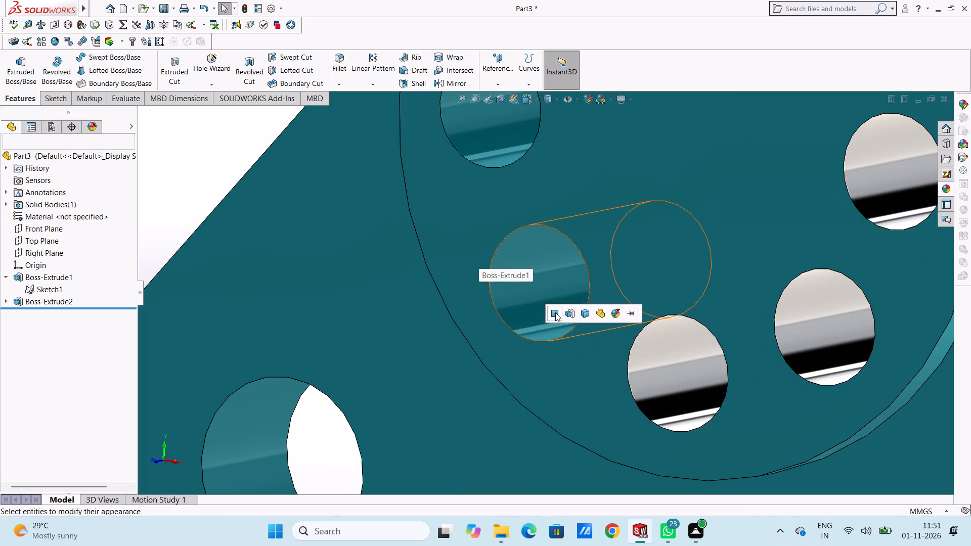
pyautogui.click(555, 312)
# Apply chromium plate to the inner faces of the upper disc's left and upper-left small holes.
pyautogui.scroll(8, 538, 226)
pyautogui.scroll(-5, 527, 233)
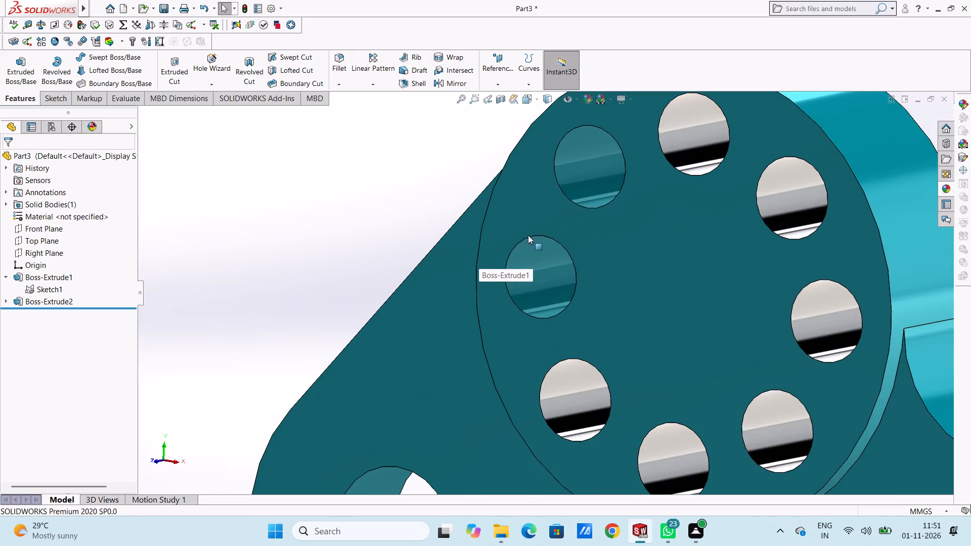
pyautogui.scroll(-4, 534, 262)
pyautogui.click(942, 189)
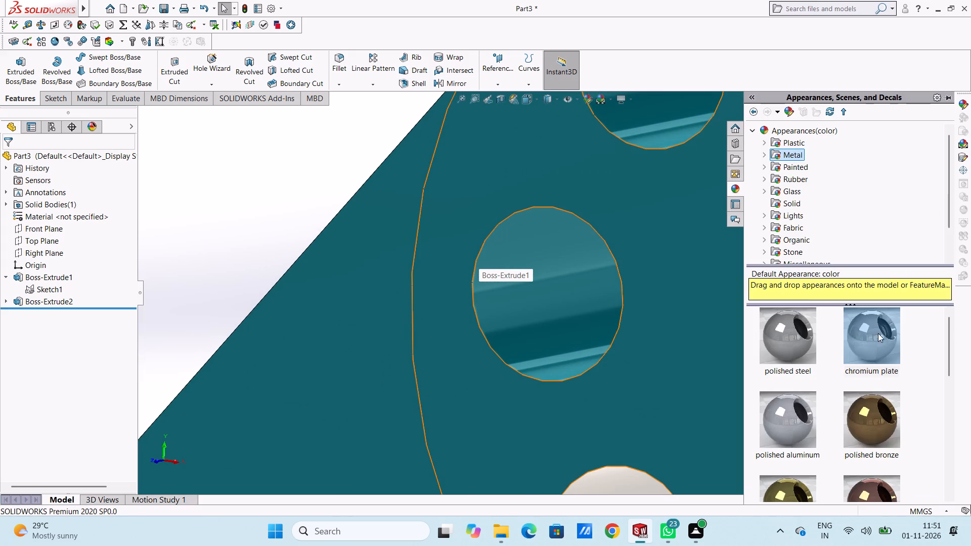
pyautogui.moveTo(872, 333); pyautogui.dragTo(558, 298)
pyautogui.click(558, 298)
pyautogui.scroll(5, 581, 238)
pyautogui.scroll(-5, 570, 195)
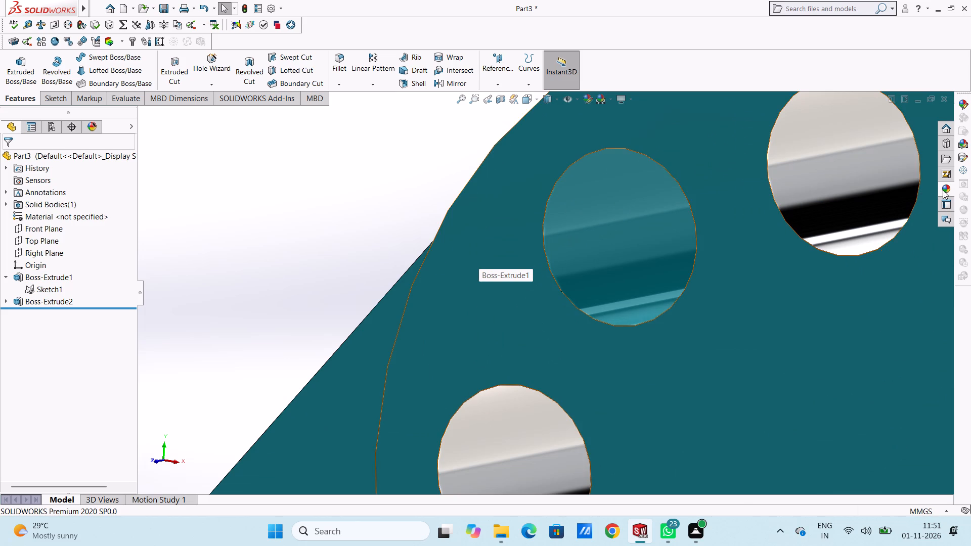
pyautogui.click(949, 187)
pyautogui.moveTo(856, 336); pyautogui.dragTo(586, 243)
pyautogui.click(586, 243)
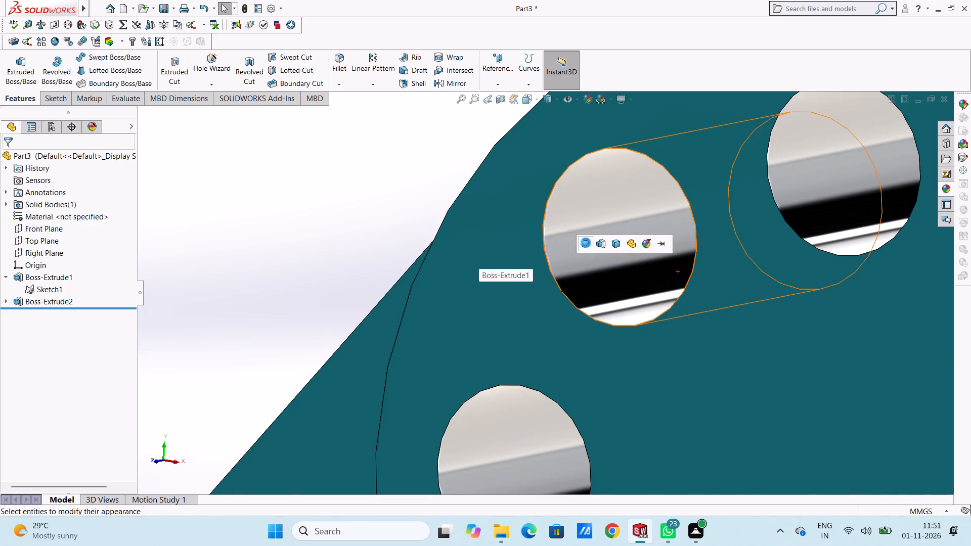
# Apply chromium plate to the inner face of the lower disc's topmost small hole.
pyautogui.scroll(9, 687, 259)
pyautogui.scroll(-4, 611, 395)
pyautogui.scroll(5, 589, 398)
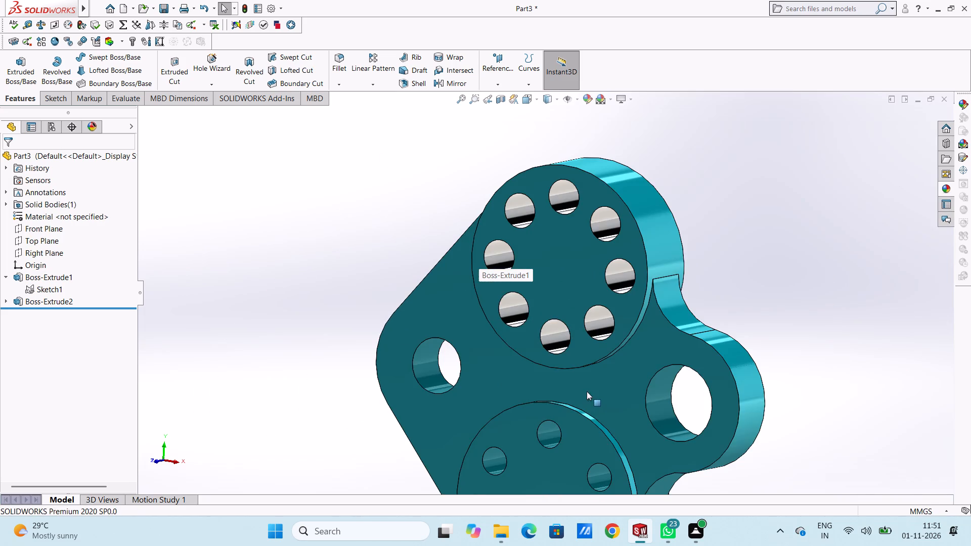
pyautogui.scroll(5, 528, 438)
pyautogui.scroll(-6, 540, 372)
pyautogui.scroll(-5, 579, 212)
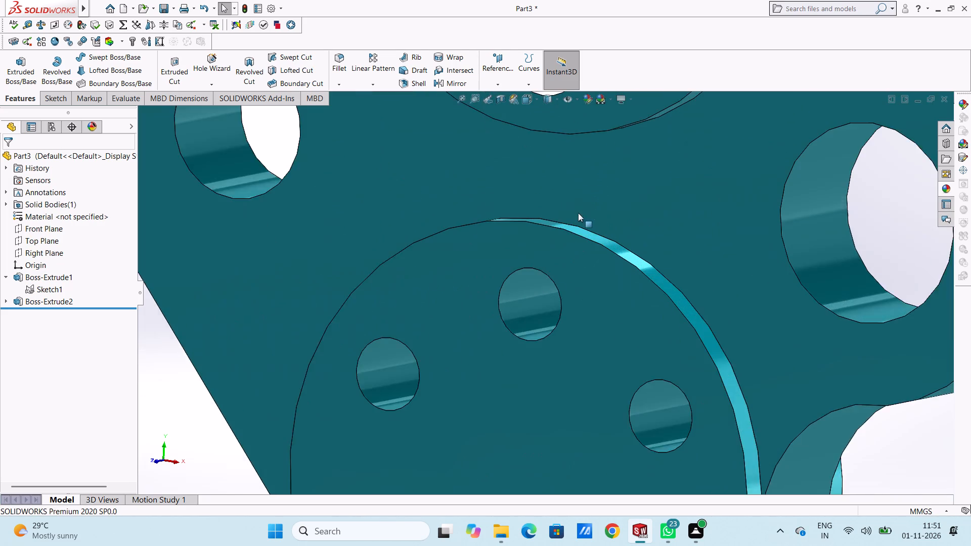
pyautogui.scroll(-1, 578, 213)
pyautogui.scroll(-3, 515, 336)
pyautogui.click(940, 193)
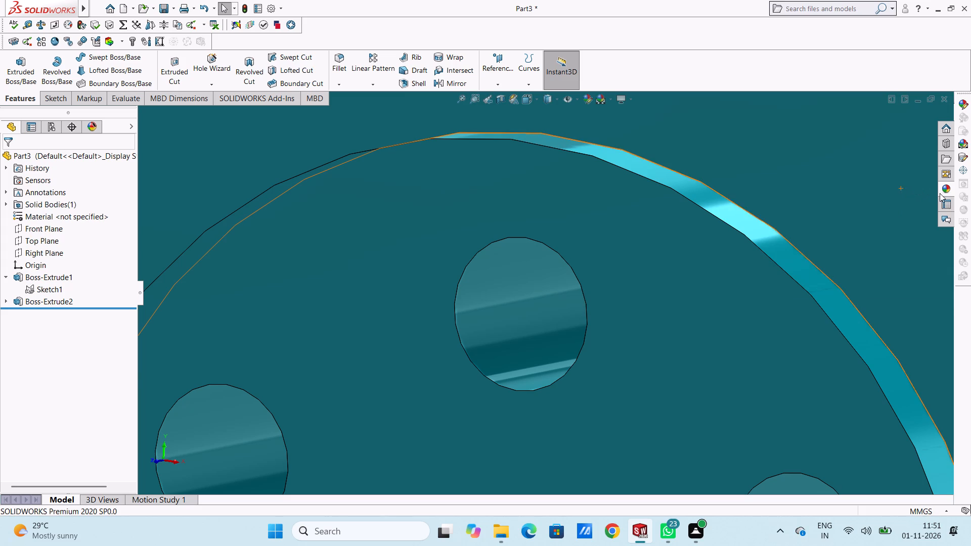
pyautogui.moveTo(866, 337); pyautogui.dragTo(497, 326)
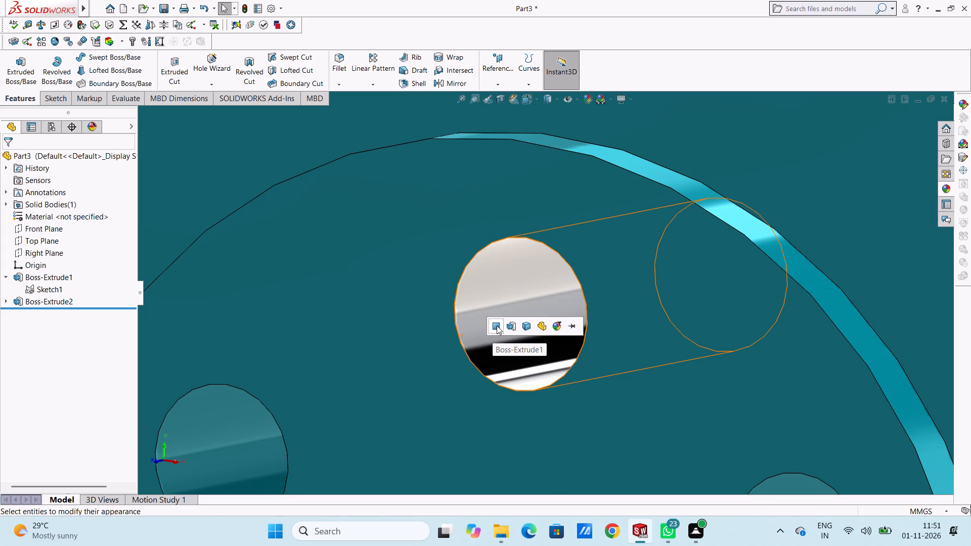
pyautogui.click(497, 326)
# Apply chromium plate to the inner faces of the lower disc's upper-right and lower-right small holes.
pyautogui.scroll(9, 554, 326)
pyautogui.scroll(-6, 558, 363)
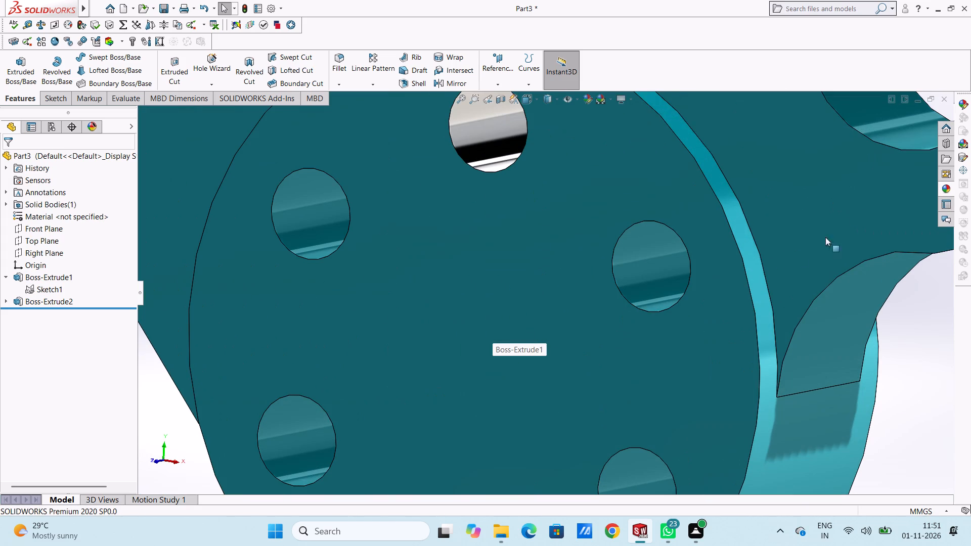
pyautogui.click(947, 189)
pyautogui.moveTo(868, 342); pyautogui.dragTo(642, 292)
pyautogui.click(642, 292)
pyautogui.scroll(6, 607, 350)
pyautogui.scroll(-5, 524, 415)
pyautogui.scroll(-4, 662, 237)
pyautogui.click(944, 185)
pyautogui.moveTo(865, 337); pyautogui.dragTo(663, 246)
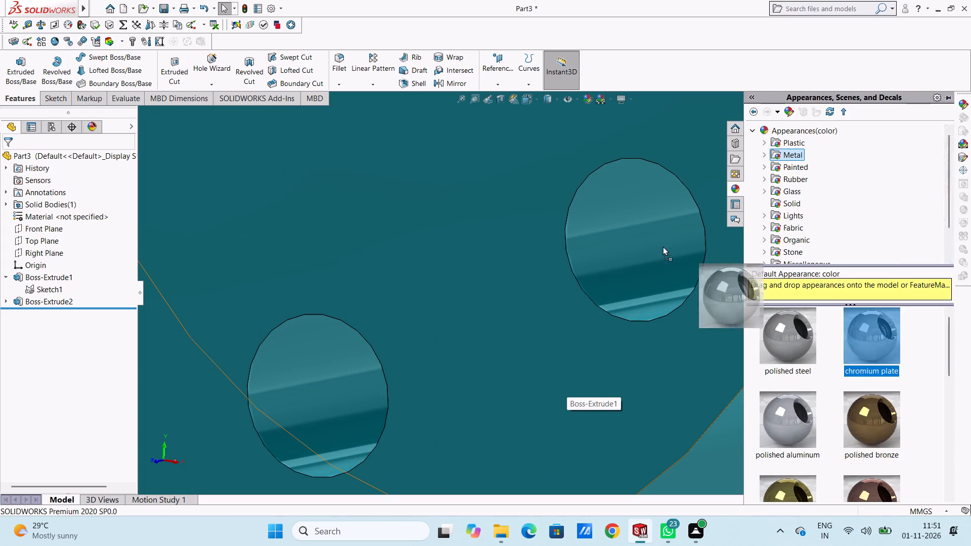
pyautogui.moveTo(663, 246); pyautogui.dragTo(652, 237)
pyautogui.click(652, 237)
# Apply chromium plate to the inner face of the lower disc's bottom small hole.
pyautogui.scroll(5, 516, 313)
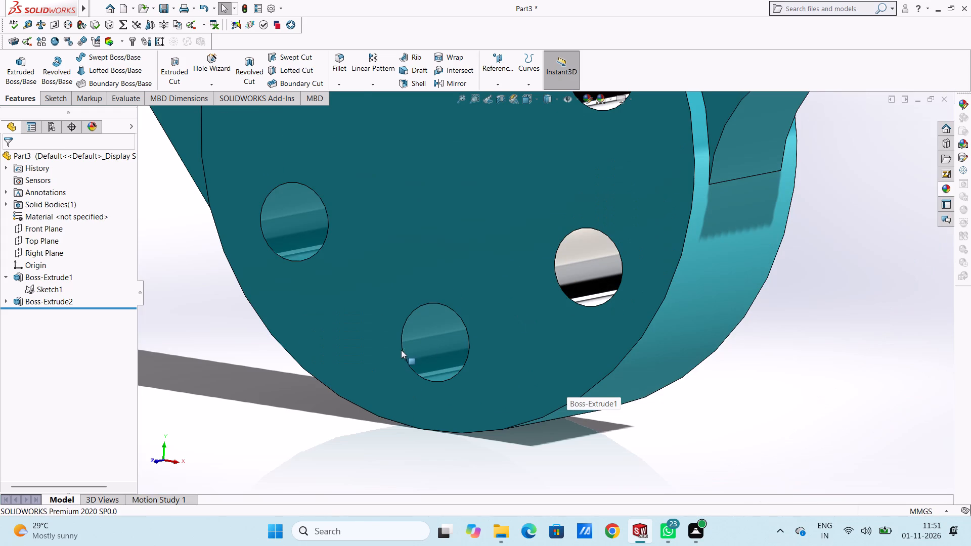
pyautogui.click(943, 185)
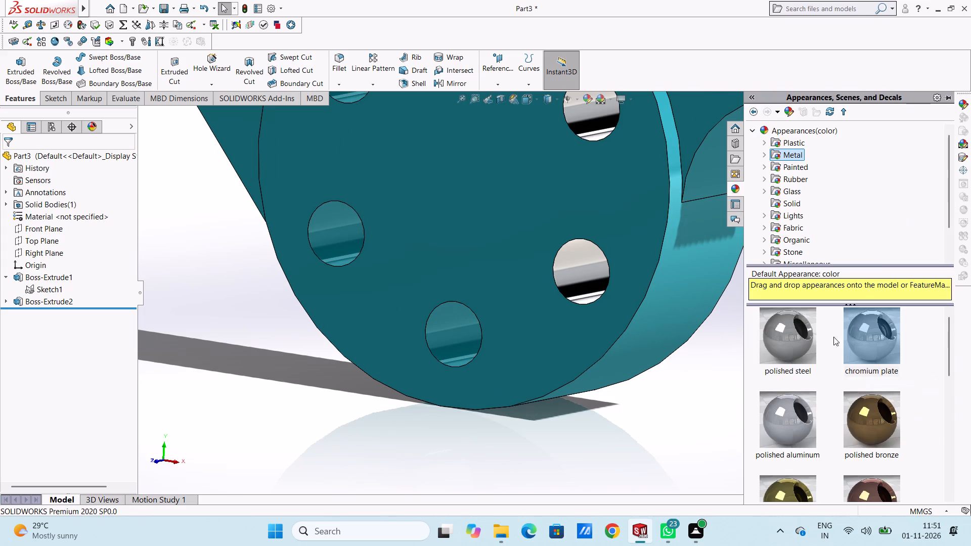
pyautogui.moveTo(871, 318); pyautogui.dragTo(459, 324)
pyautogui.click(458, 324)
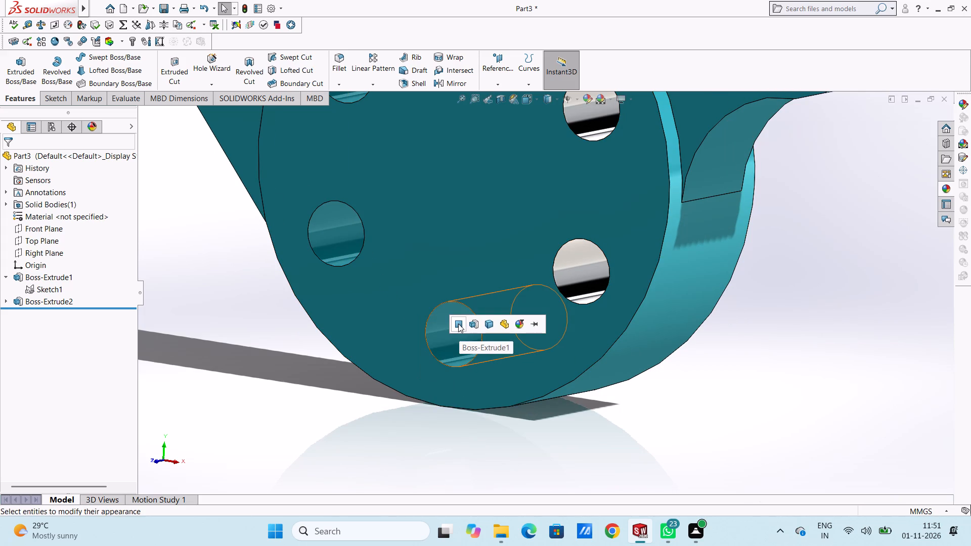
# Apply chromium plate to the inner face of the lower disc's lower-left small hole.
pyautogui.scroll(4, 360, 227)
pyautogui.scroll(-4, 428, 236)
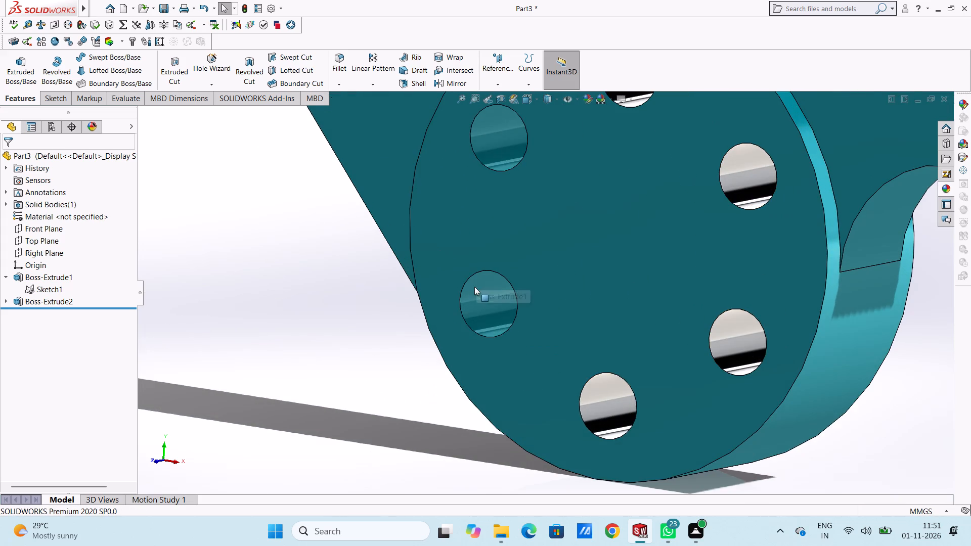
pyautogui.scroll(-3, 473, 291)
pyautogui.click(946, 187)
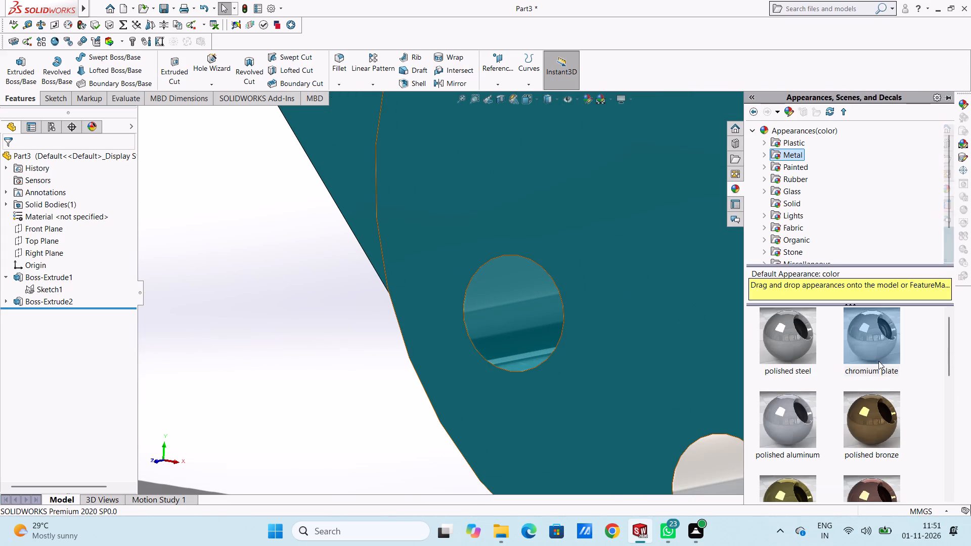
pyautogui.moveTo(857, 332); pyautogui.dragTo(477, 301)
pyautogui.click(476, 300)
# Apply chromium plate to the inner face of the lower disc's upper-left small hole.
pyautogui.scroll(2, 501, 218)
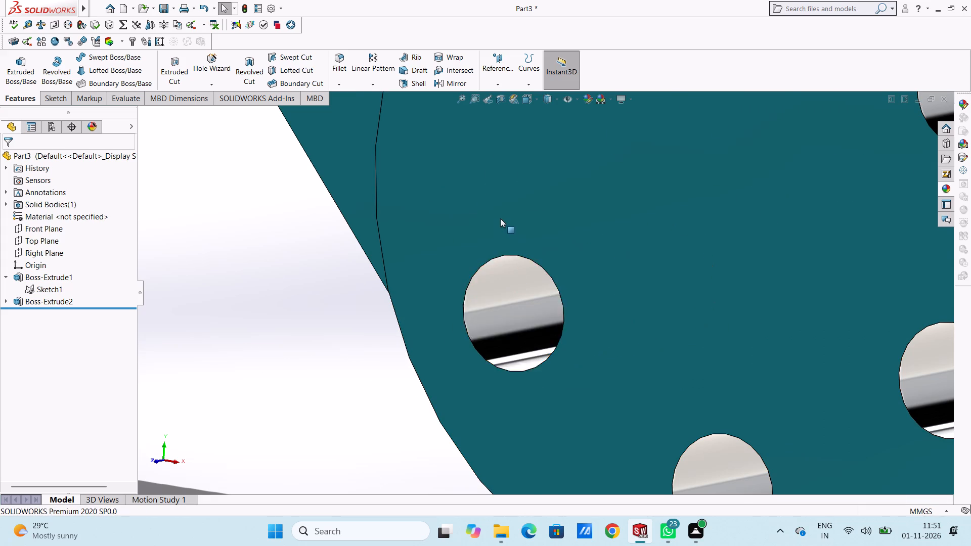
pyautogui.scroll(4, 500, 218)
pyautogui.scroll(-8, 532, 185)
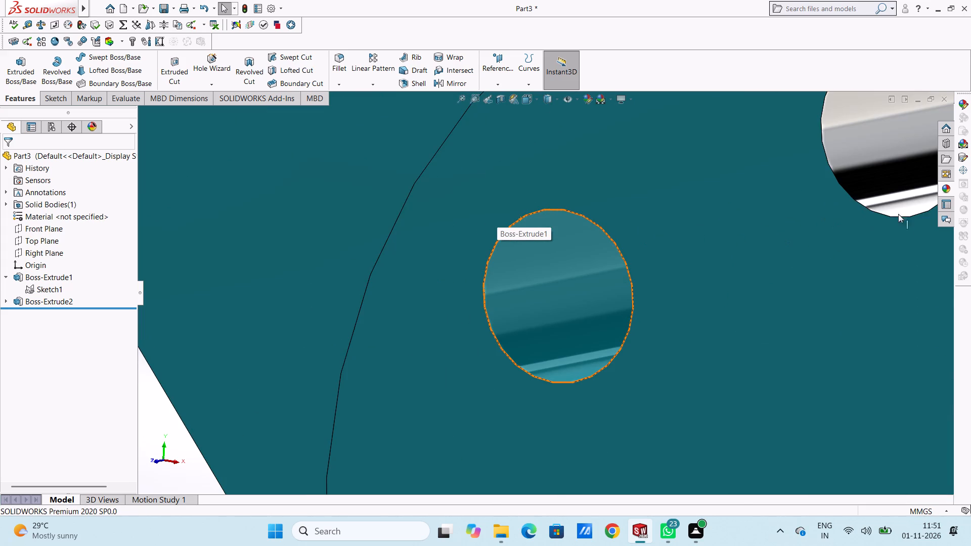
pyautogui.click(941, 189)
pyautogui.moveTo(865, 341); pyautogui.dragTo(591, 318)
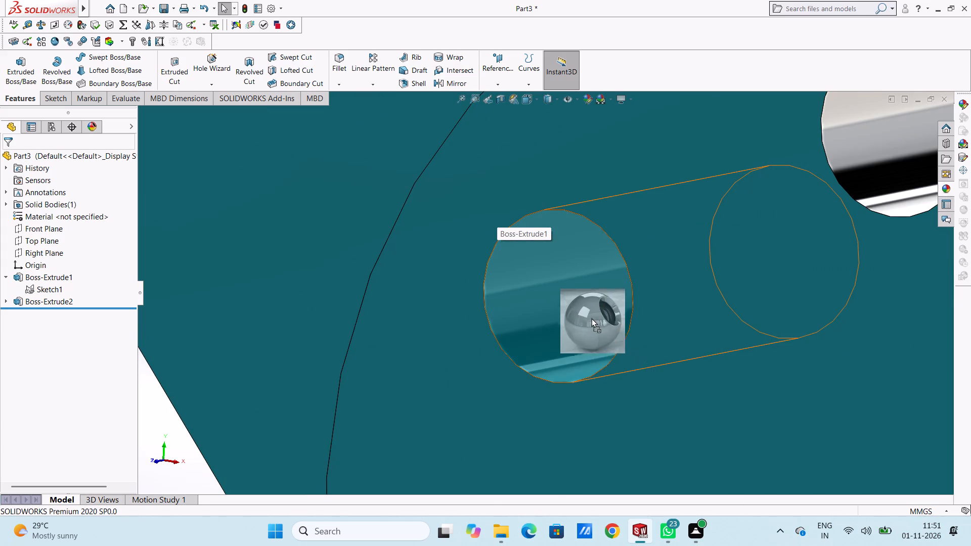
pyautogui.moveTo(591, 318); pyautogui.dragTo(585, 315)
pyautogui.click(585, 315)
# Apply chromium plate to the inner face of the large hole in the connecting plate's right lobe.
pyautogui.scroll(11, 579, 267)
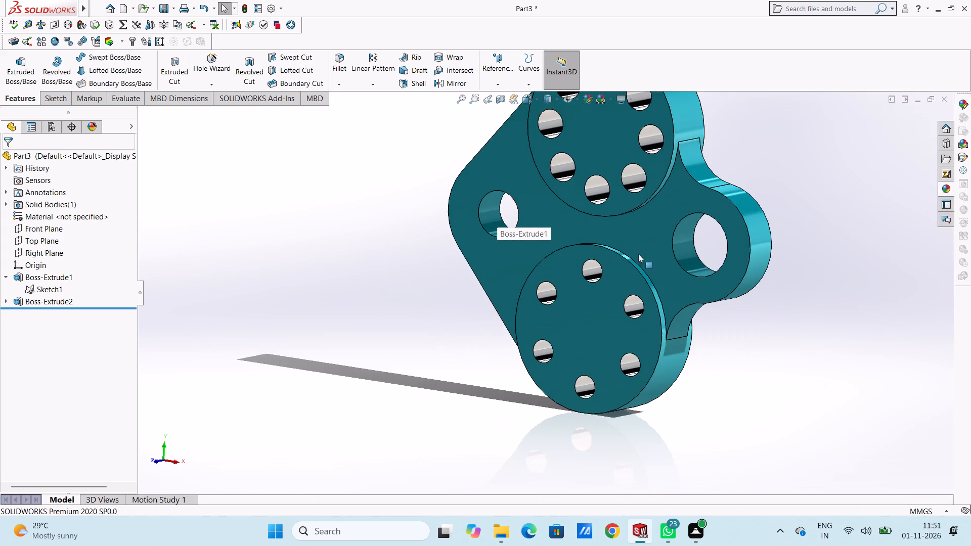
pyautogui.scroll(-5, 680, 250)
pyautogui.scroll(-4, 616, 227)
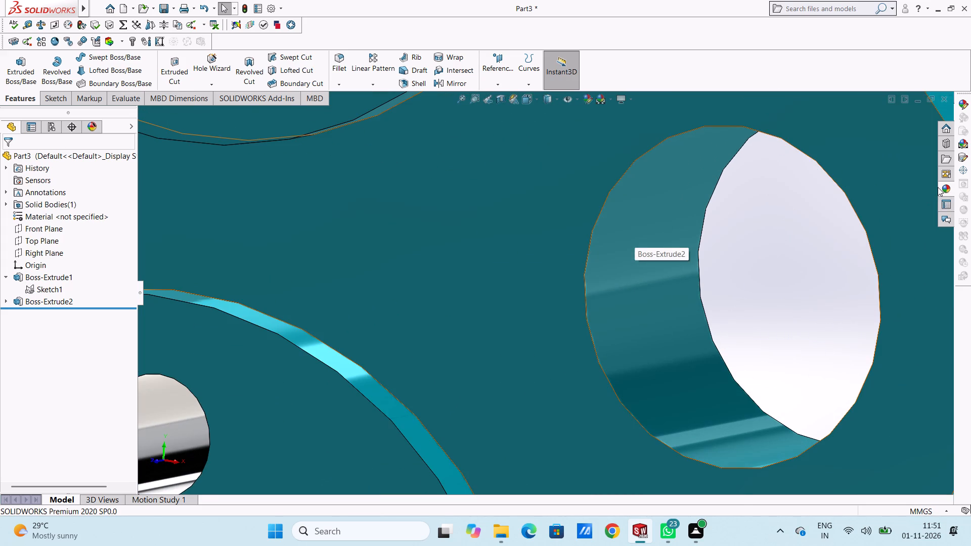
pyautogui.click(938, 187)
pyautogui.moveTo(857, 338); pyautogui.dragTo(631, 284)
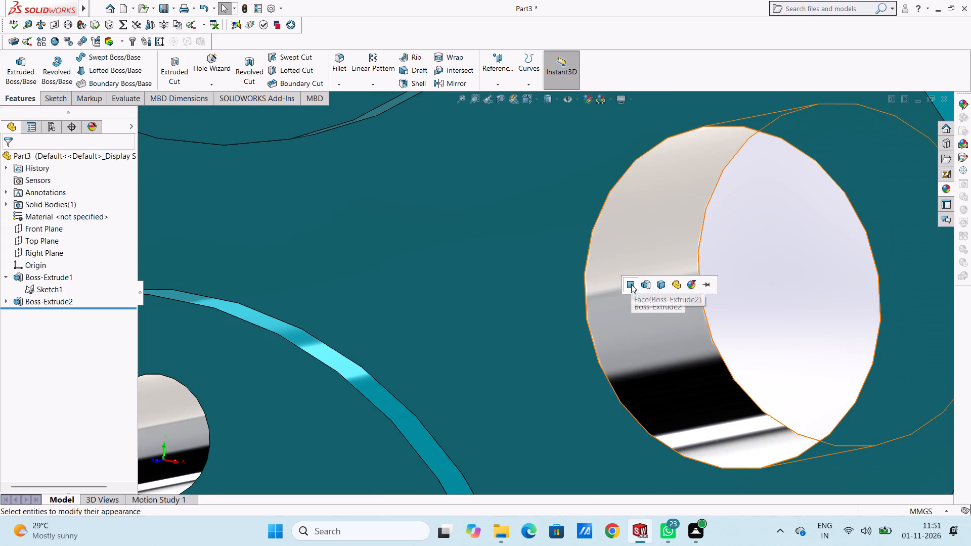
pyautogui.click(631, 284)
# Apply chromium plate to the inner face of the hole at the connecting plate's left corner.
pyautogui.scroll(11, 629, 284)
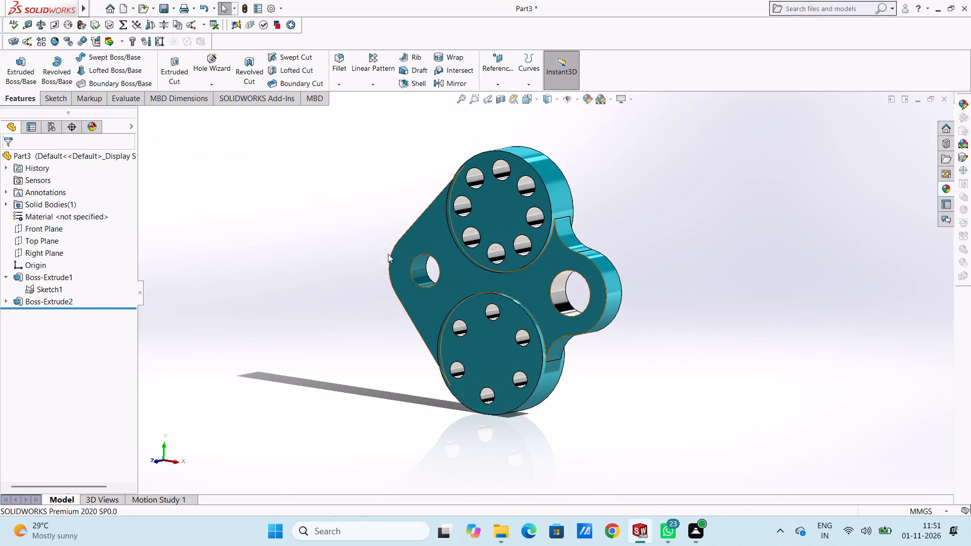
pyautogui.scroll(-7, 417, 261)
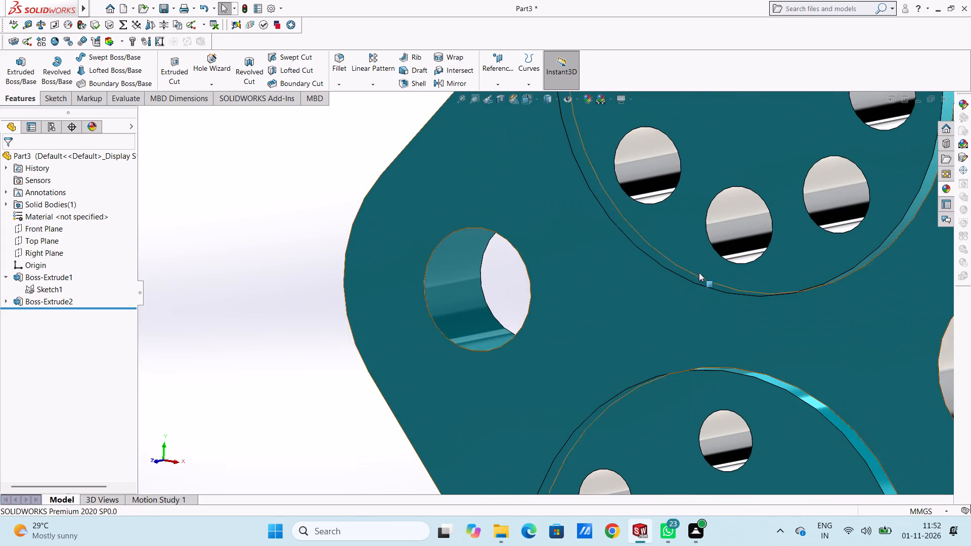
pyautogui.click(941, 189)
pyautogui.moveTo(881, 330); pyautogui.dragTo(551, 340)
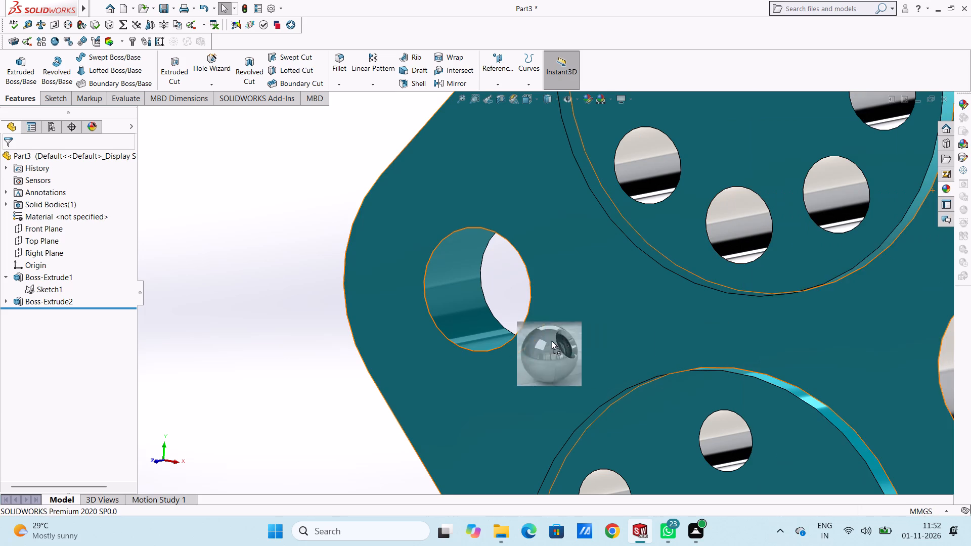
pyautogui.moveTo(551, 340); pyautogui.dragTo(475, 302)
pyautogui.click(474, 303)
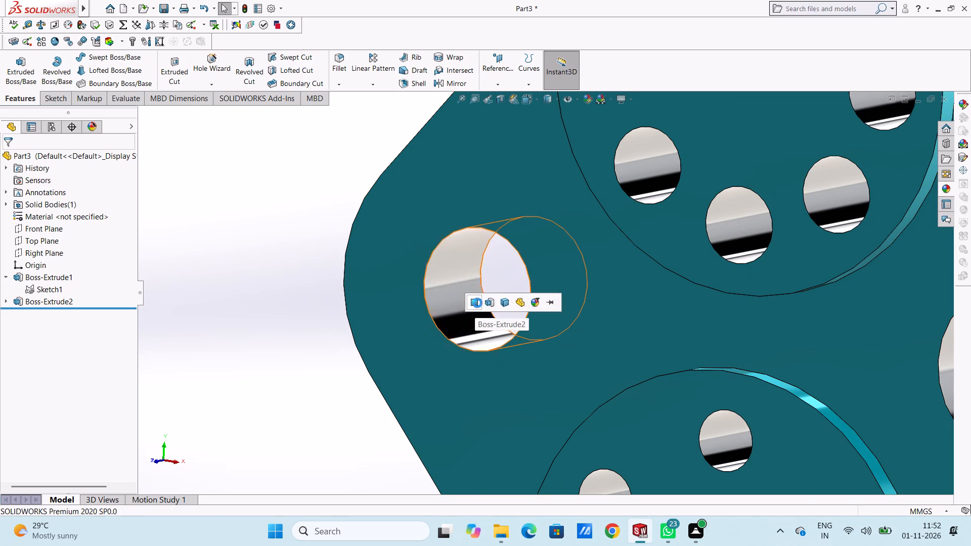
# Show the whole part in the isometric view with nothing selected.
pyautogui.scroll(9, 582, 317)
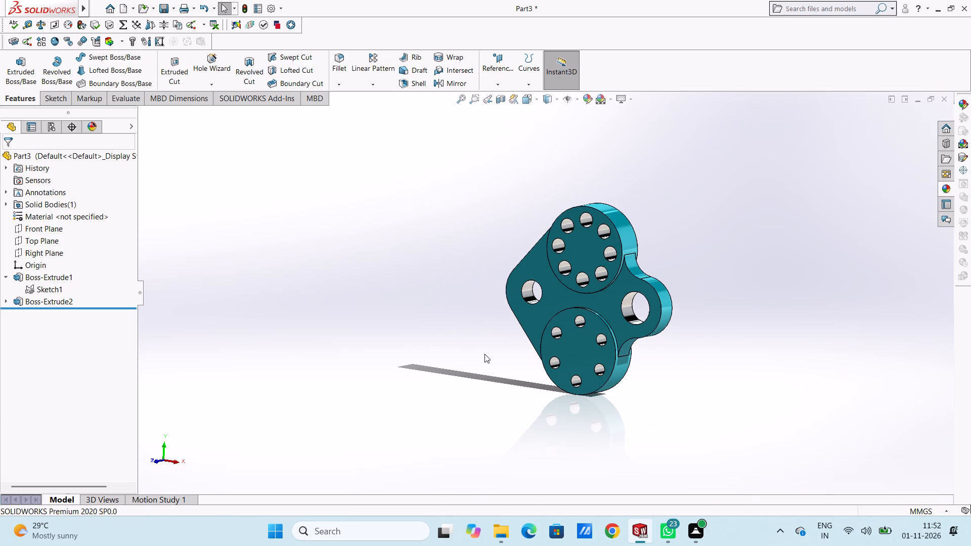
pyautogui.hotkey('ctrl', '7')
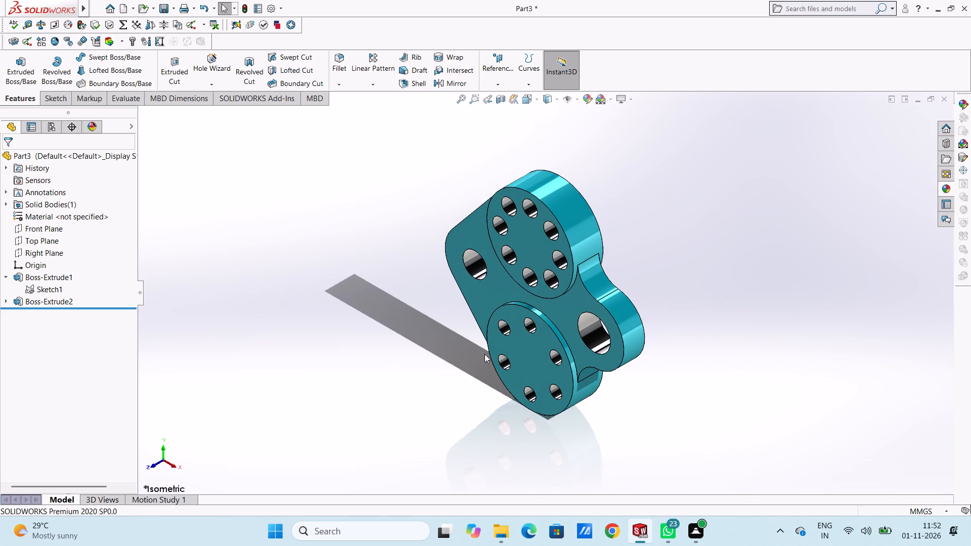
pyautogui.press('Escape')
pyautogui.press('Escape')
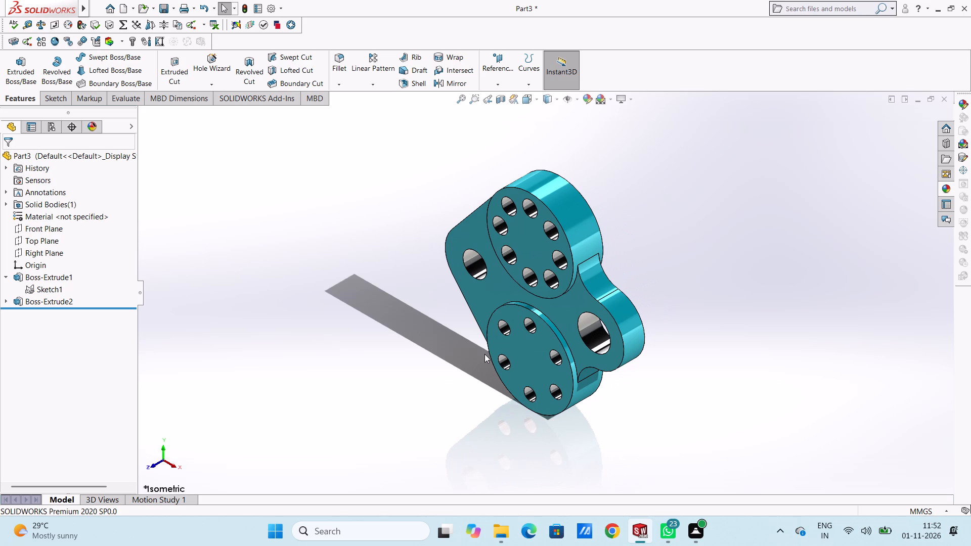
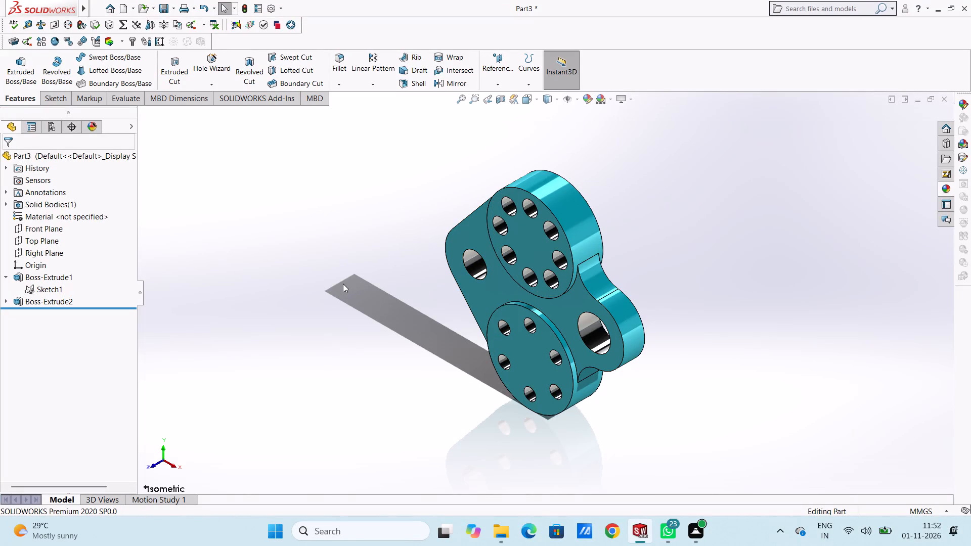
# Save the part in the Documents folder under the name Tri-Lobe Link Plate.
pyautogui.hotkey('ctrl', 's')
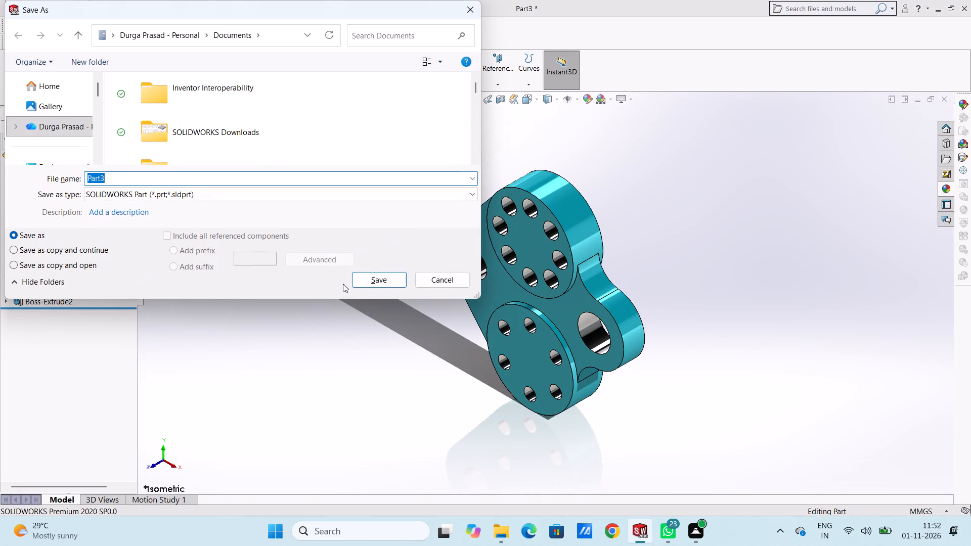
pyautogui.hotkey('ctrl', 'v')
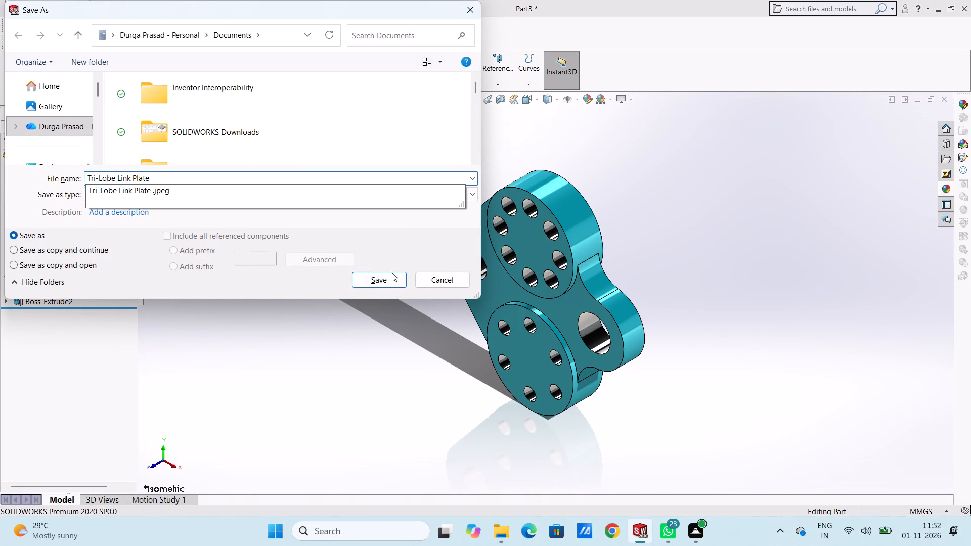
pyautogui.click(380, 284)
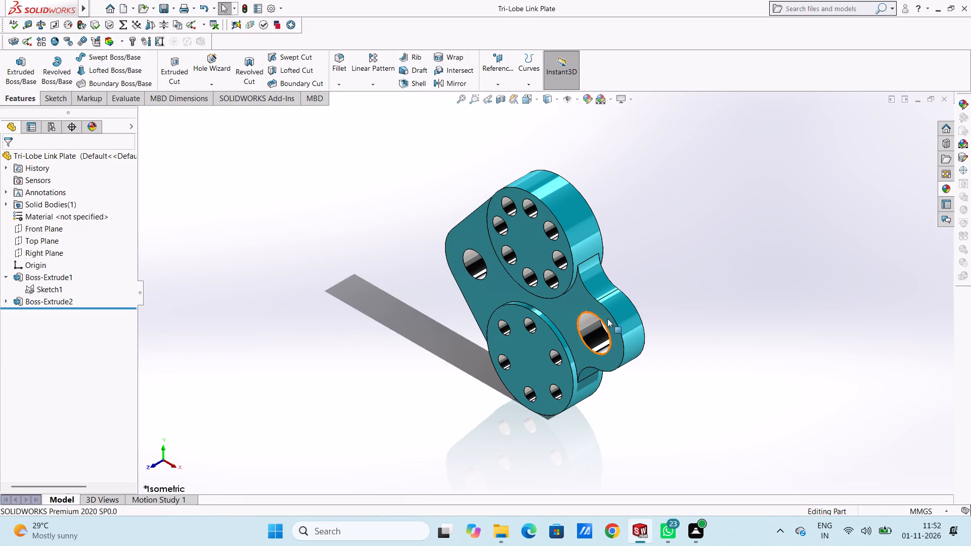
# Save a copy of the part as an Adobe Portable Document Format (PDF) file named Tri-Lobe Link Plate.
pyautogui.click(172, 11)
pyautogui.click(180, 35)
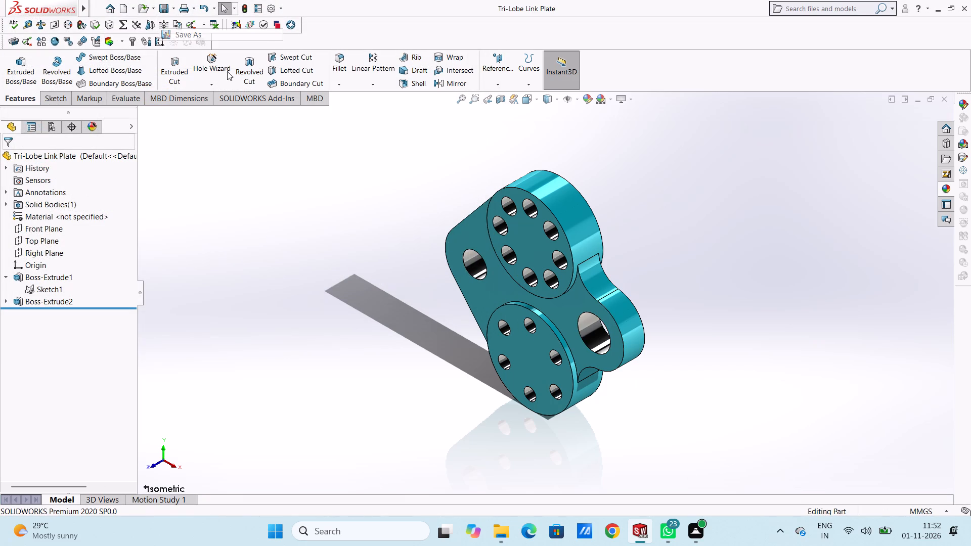
pyautogui.click(343, 189)
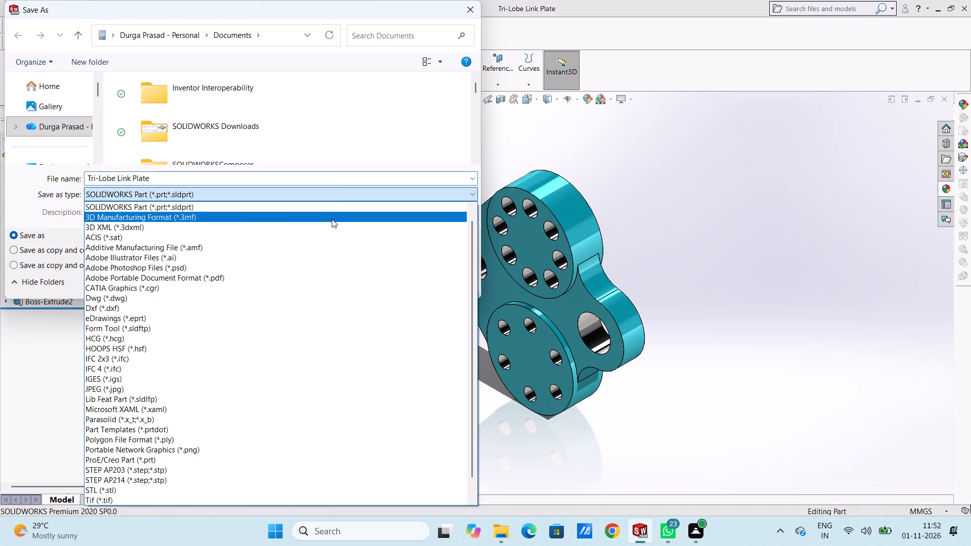
pyautogui.click(295, 282)
pyautogui.click(358, 296)
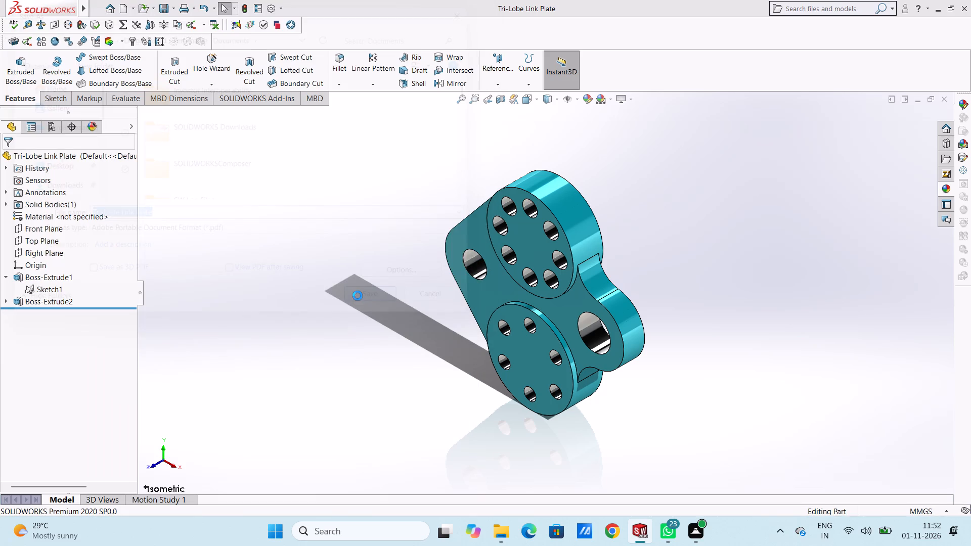